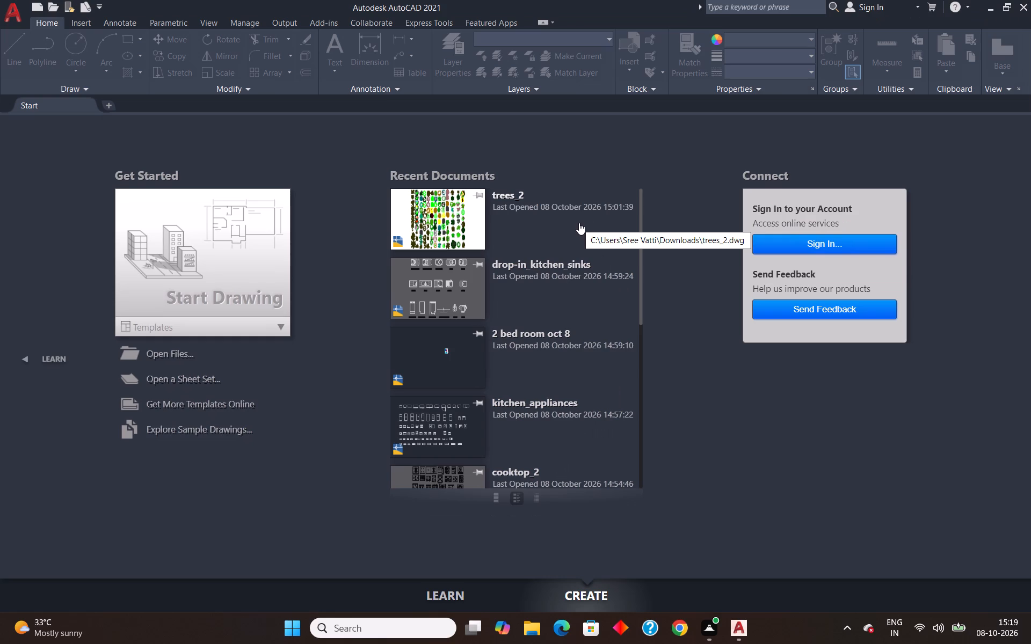
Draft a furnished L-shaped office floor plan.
Start a new blank drawing.
click(261, 224)
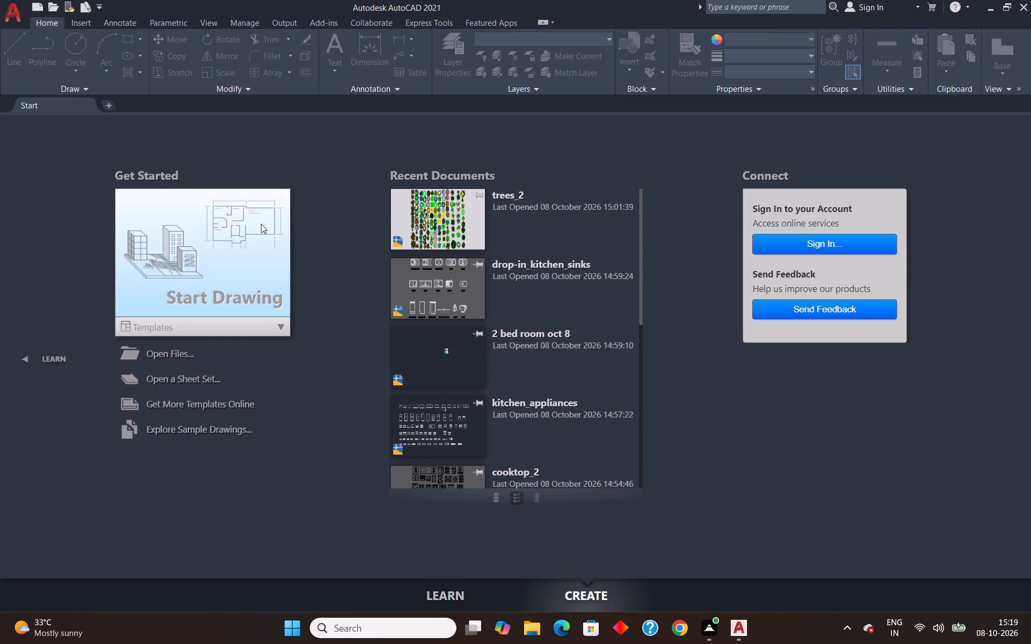
Configure the drawing units to Engineering length type with 0'-0.0" precision and an insertion scale in inches.
text(units)
key(Return)
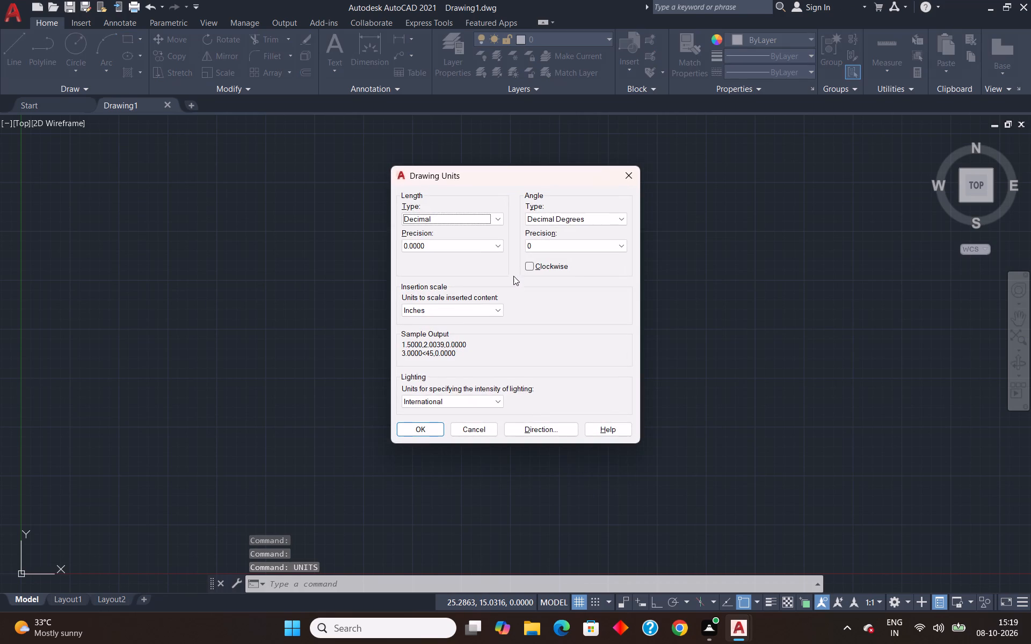
click(447, 215)
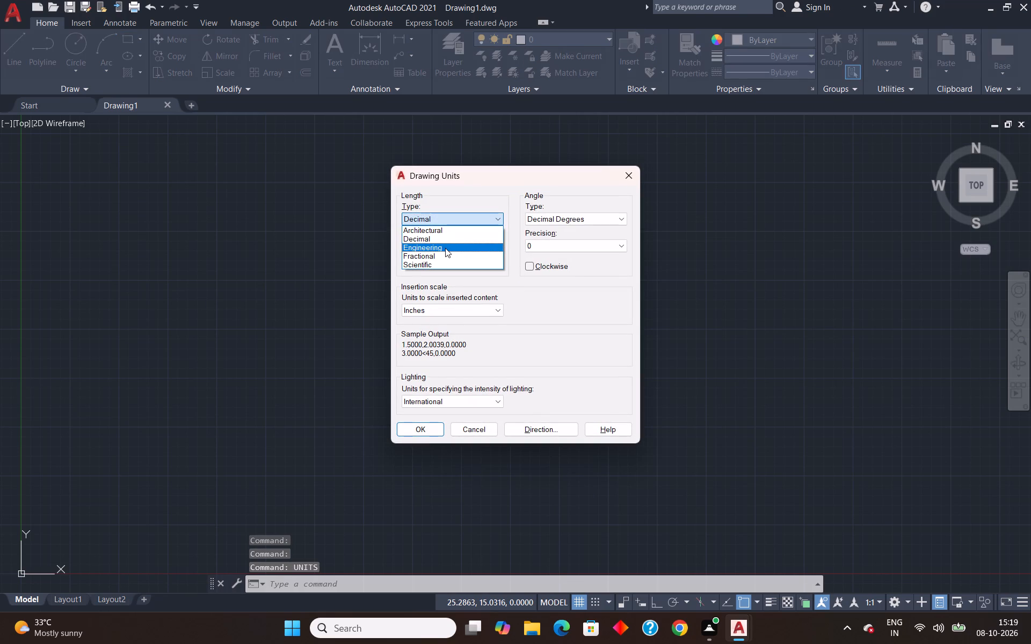
click(445, 248)
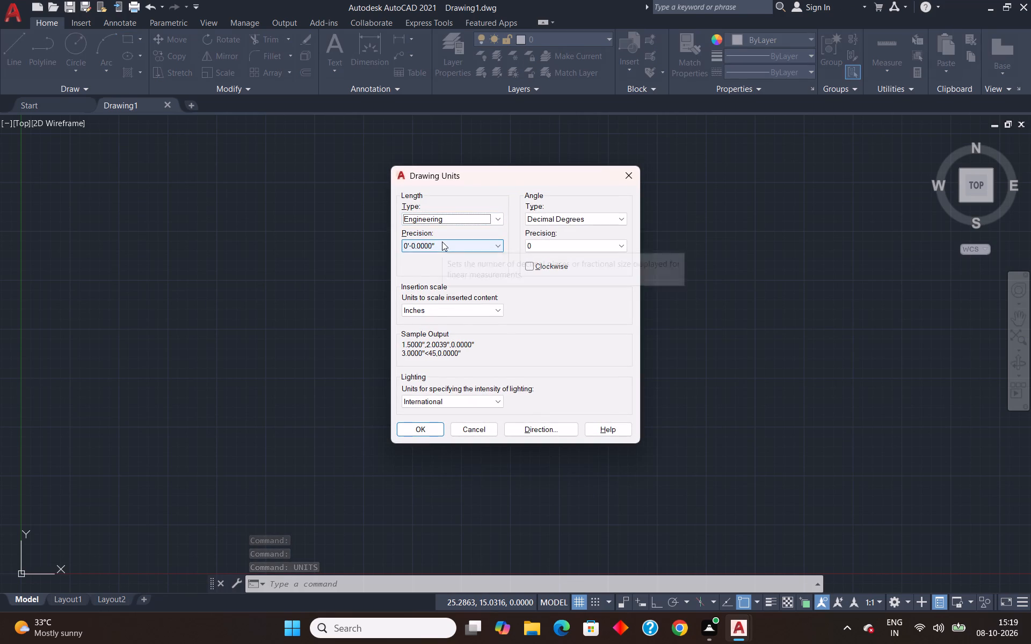
click(442, 241)
click(442, 264)
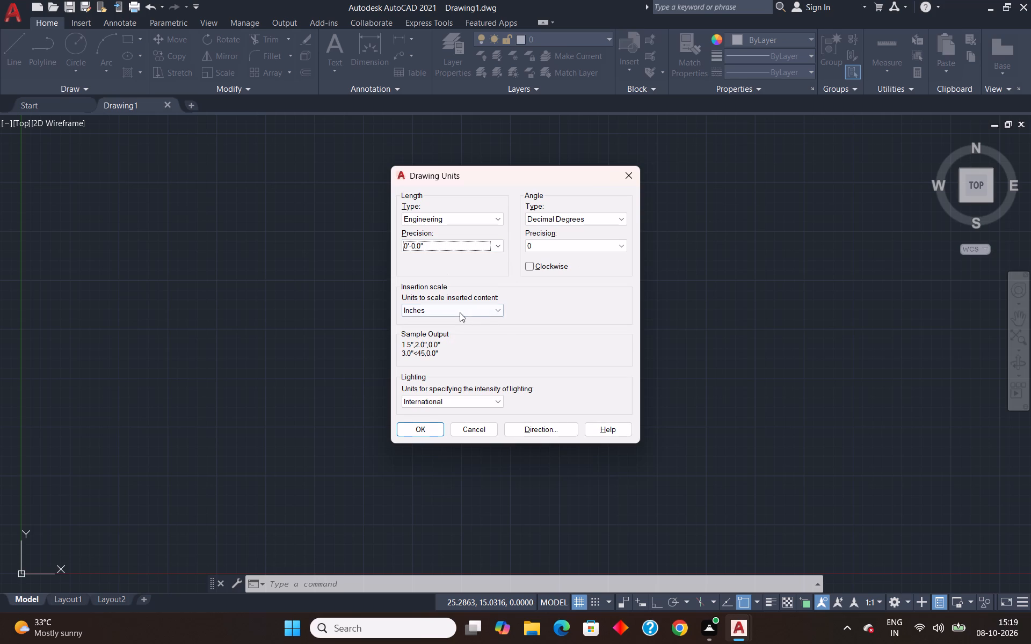
click(455, 307)
click(448, 332)
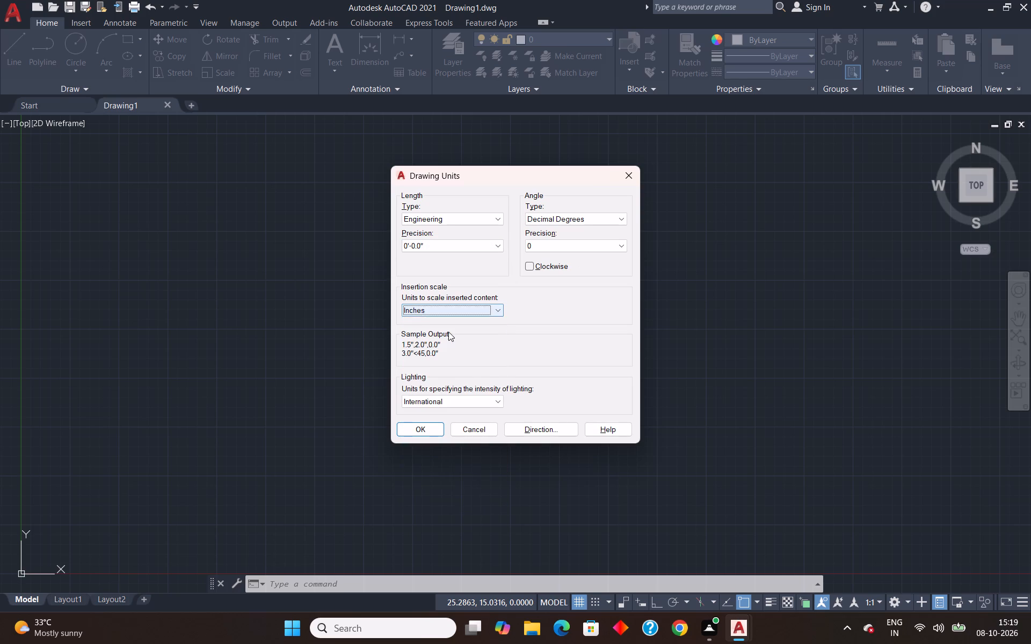
click(409, 426)
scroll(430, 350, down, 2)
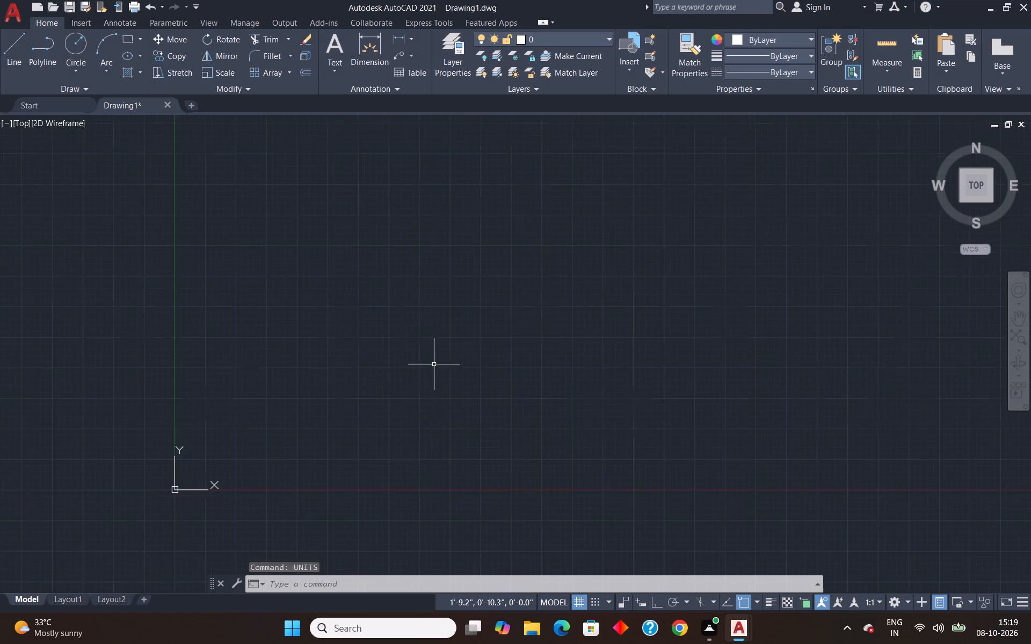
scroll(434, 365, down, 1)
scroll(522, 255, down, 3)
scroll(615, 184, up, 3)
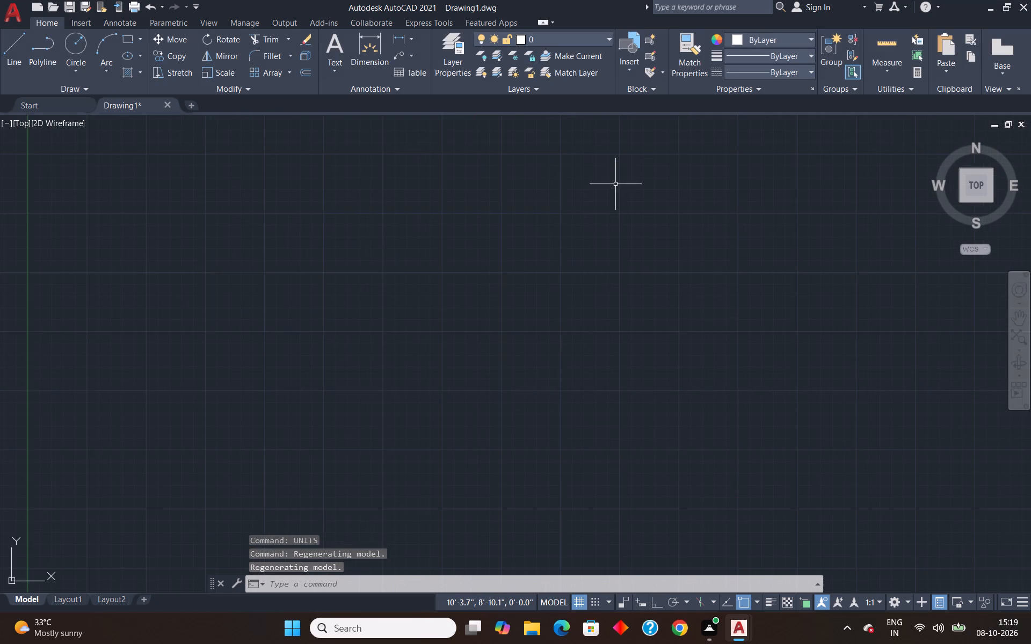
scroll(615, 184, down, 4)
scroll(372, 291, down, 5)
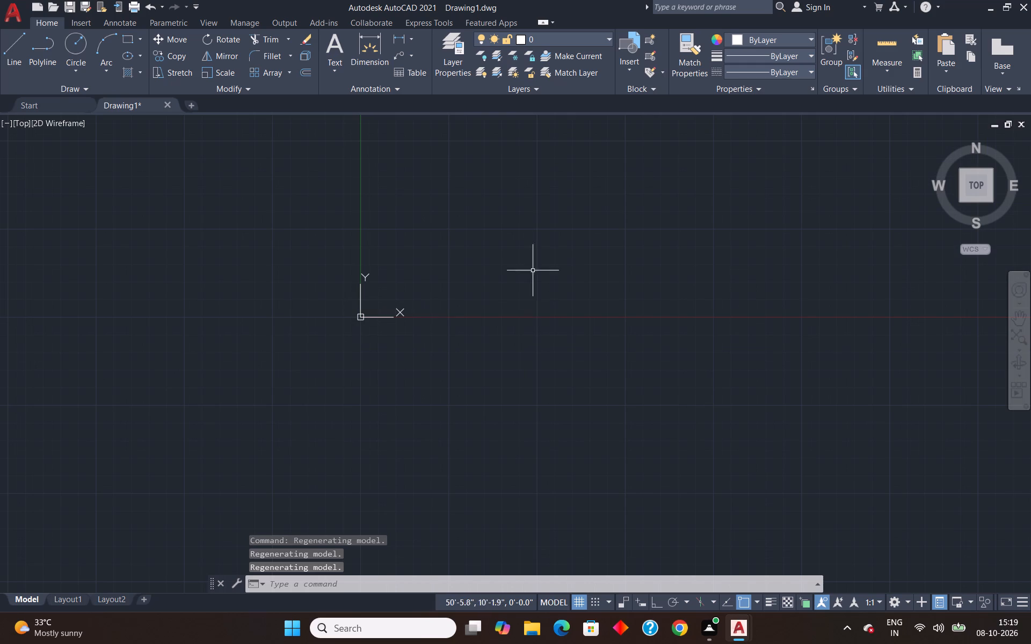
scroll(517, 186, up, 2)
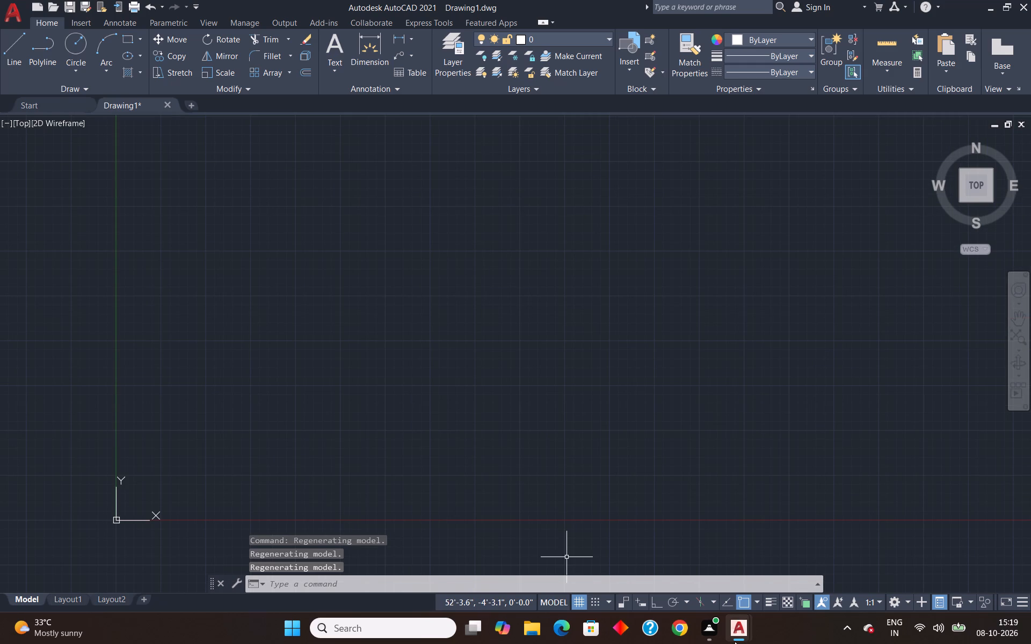
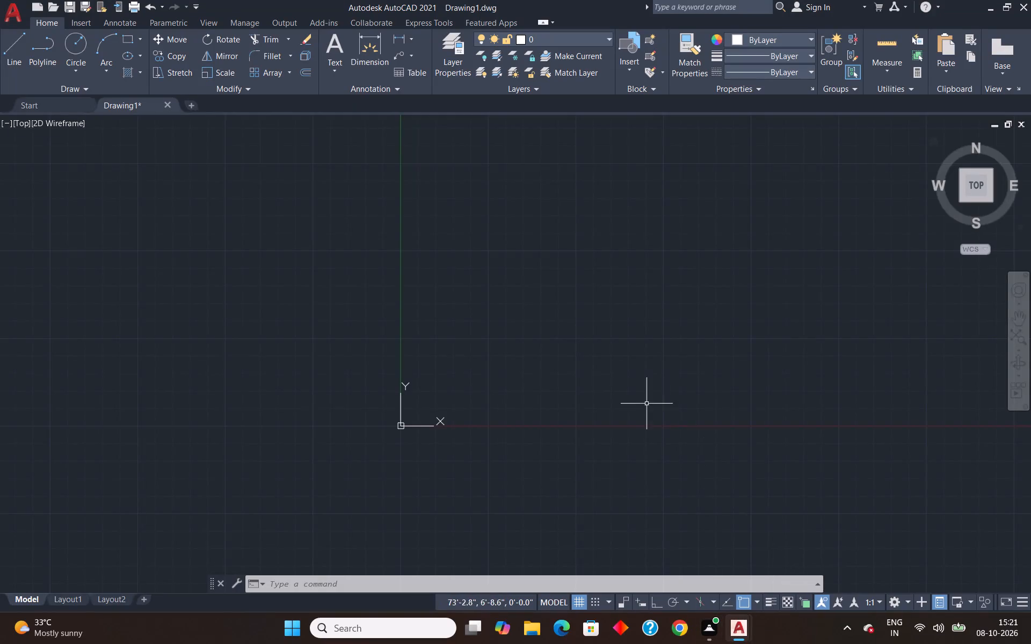
Turn on Ortho mode for drawing straight horizontal and vertical lines.
scroll(636, 423, down, 5)
scroll(782, 295, up, 2)
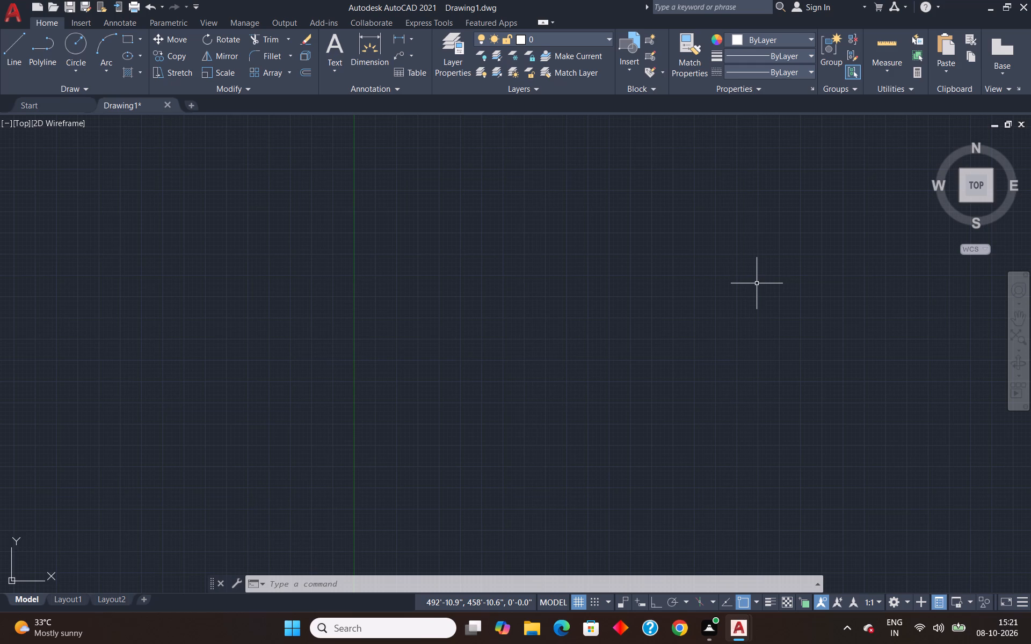
scroll(753, 288, down, 3)
scroll(858, 179, up, 2)
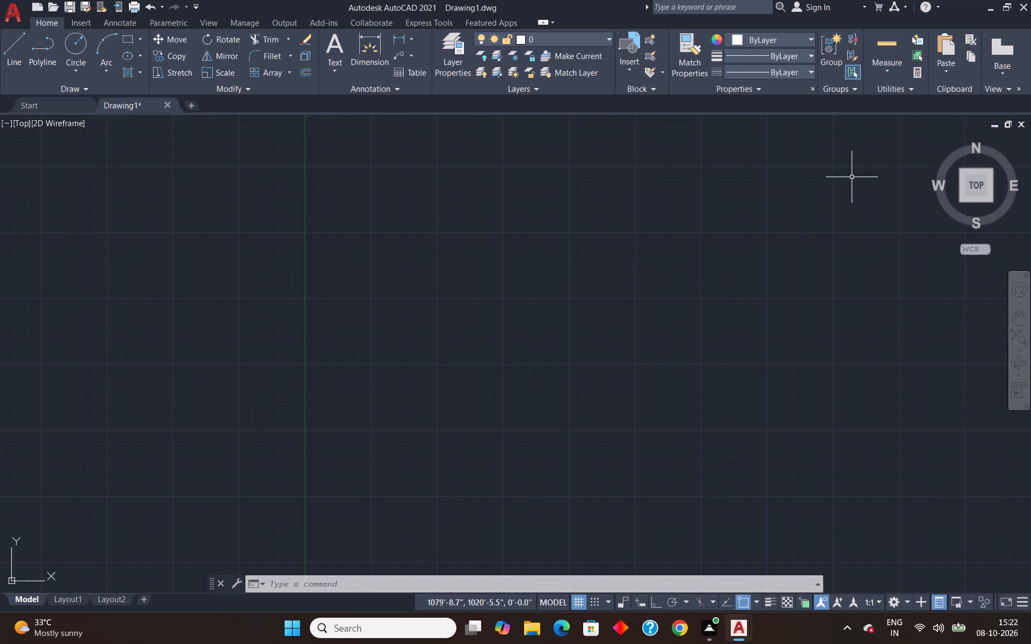
key(F8)
scroll(738, 235, down, 2)
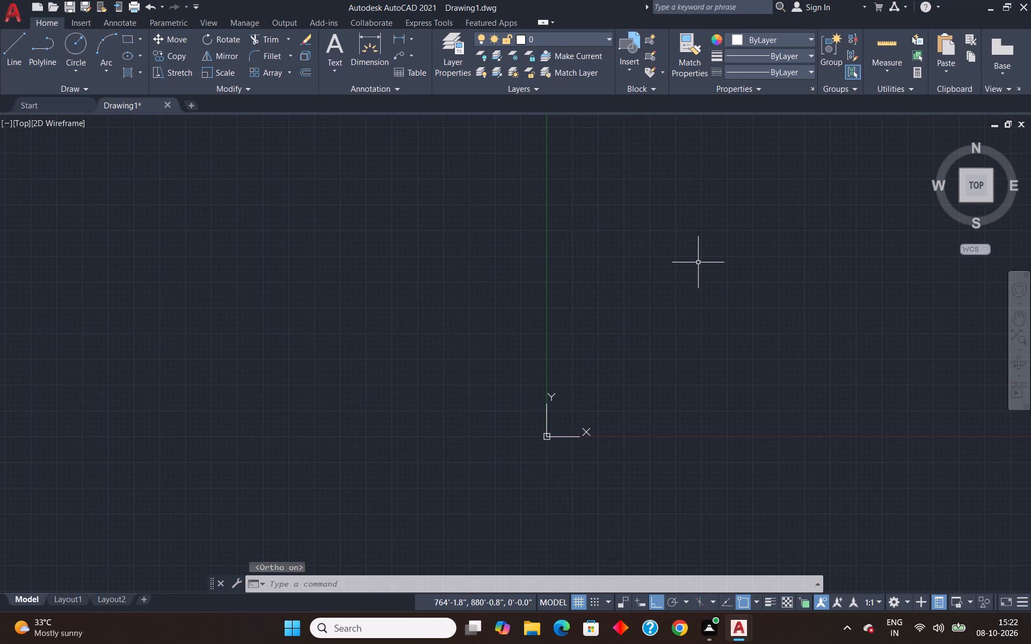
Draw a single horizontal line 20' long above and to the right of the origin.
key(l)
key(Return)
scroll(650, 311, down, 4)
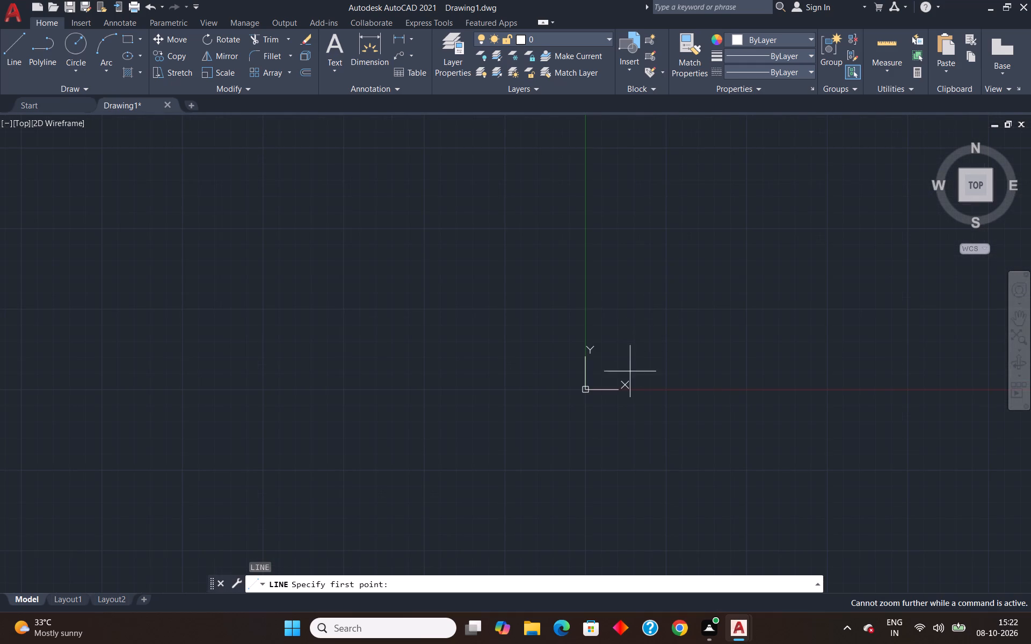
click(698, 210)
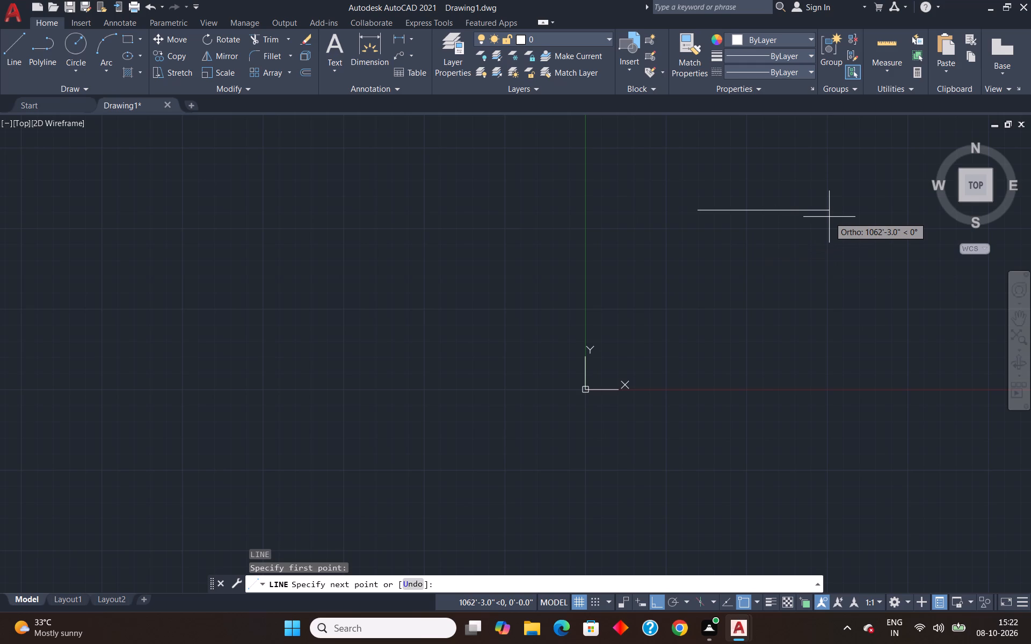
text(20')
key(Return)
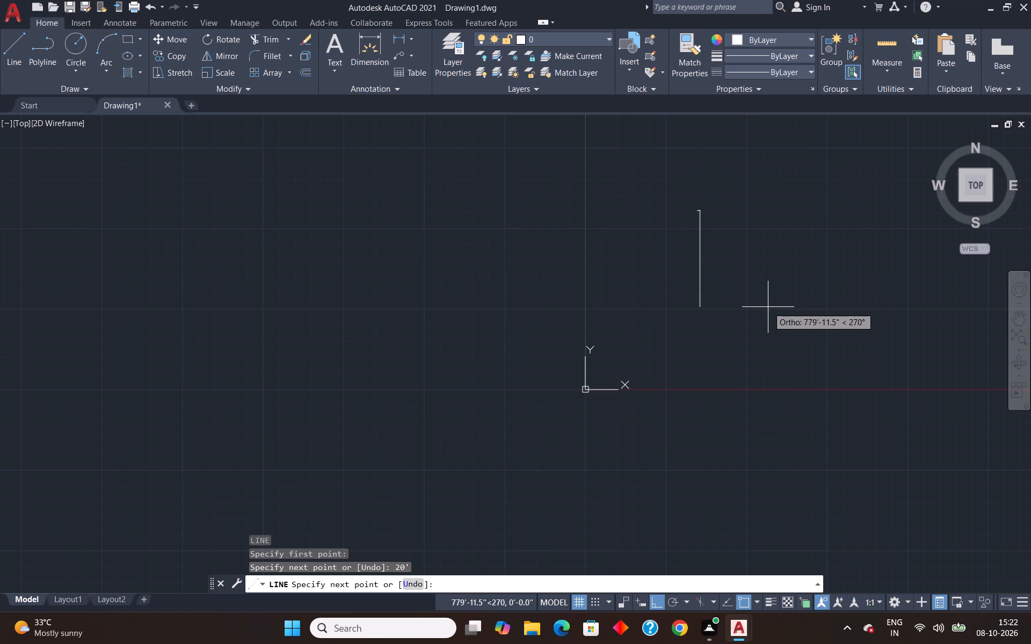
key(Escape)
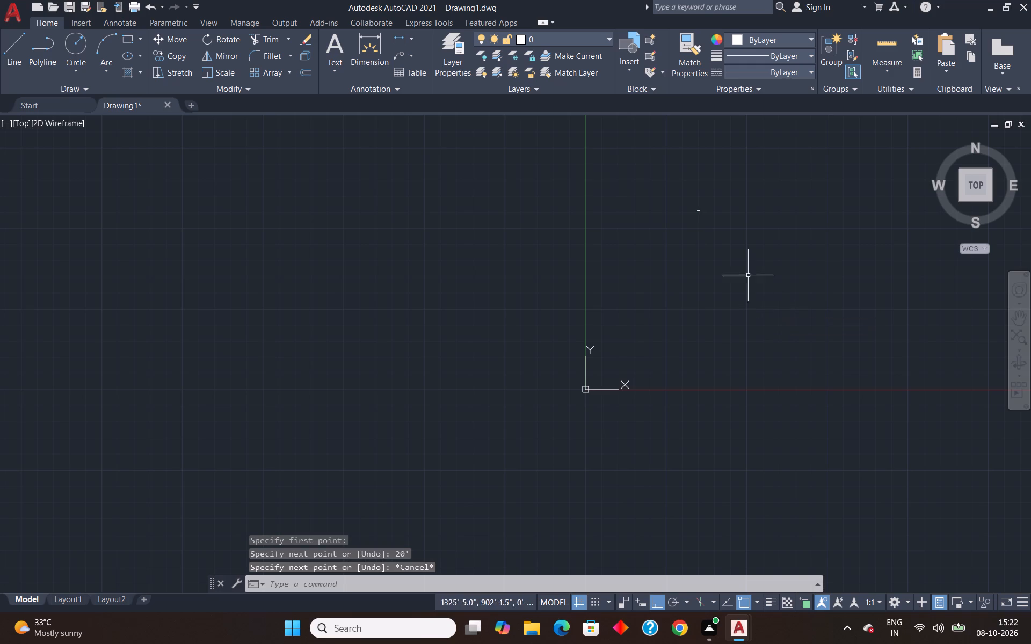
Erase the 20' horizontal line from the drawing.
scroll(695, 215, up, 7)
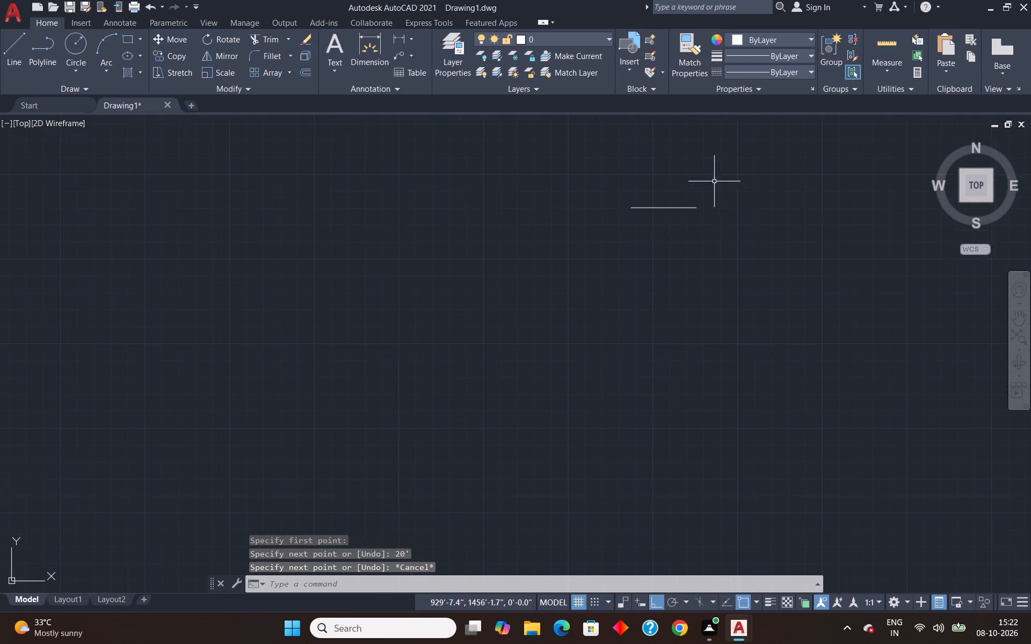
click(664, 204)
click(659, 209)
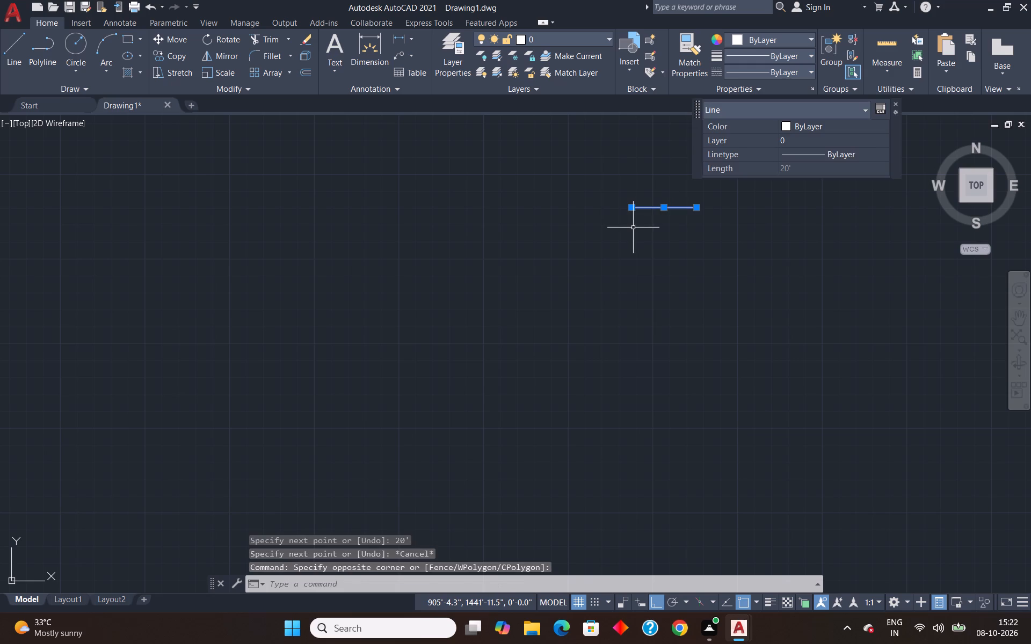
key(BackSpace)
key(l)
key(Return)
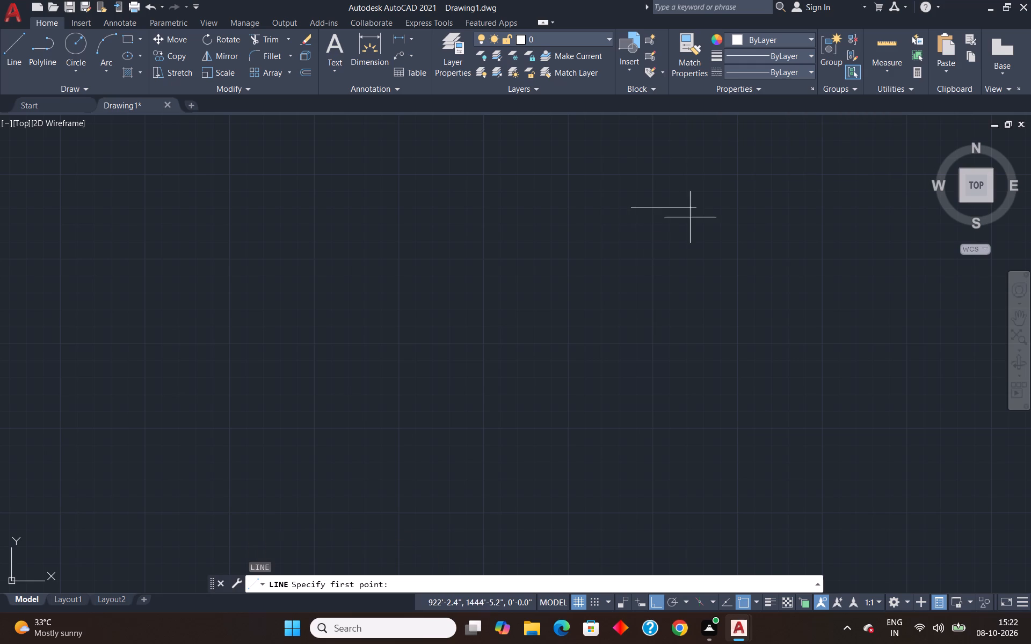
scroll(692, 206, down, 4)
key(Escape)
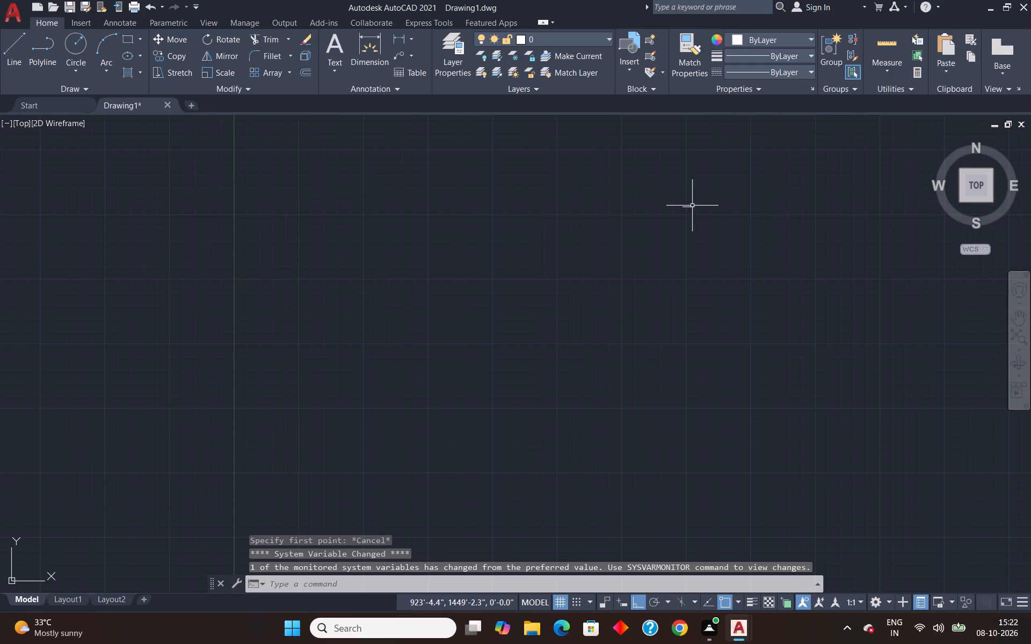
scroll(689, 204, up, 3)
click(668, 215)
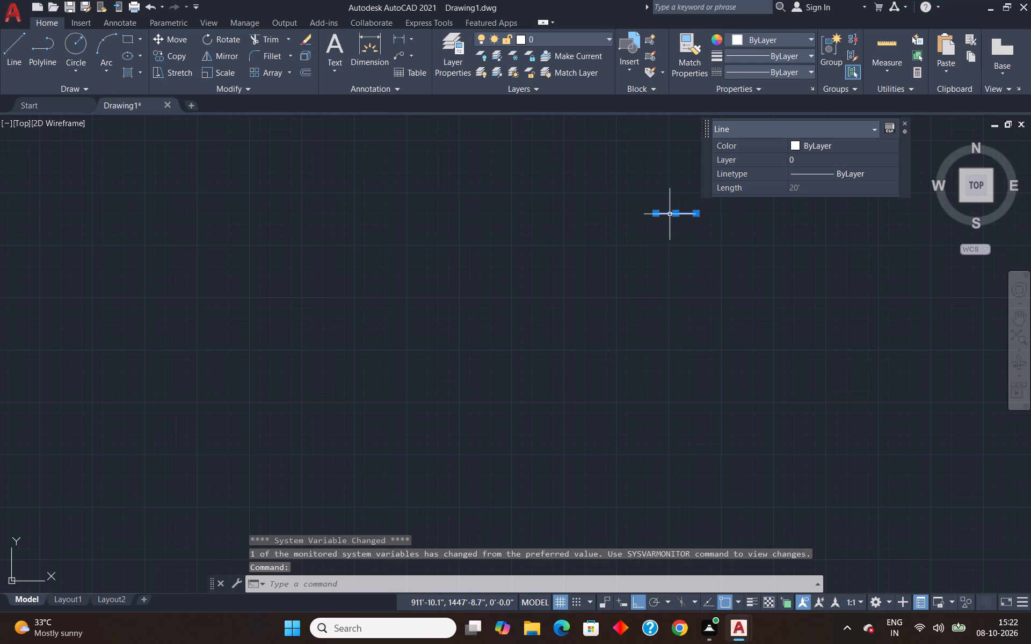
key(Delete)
Draw a single horizontal line 20' long in the empty drawing area as the top wall's outer edge.
key(l)
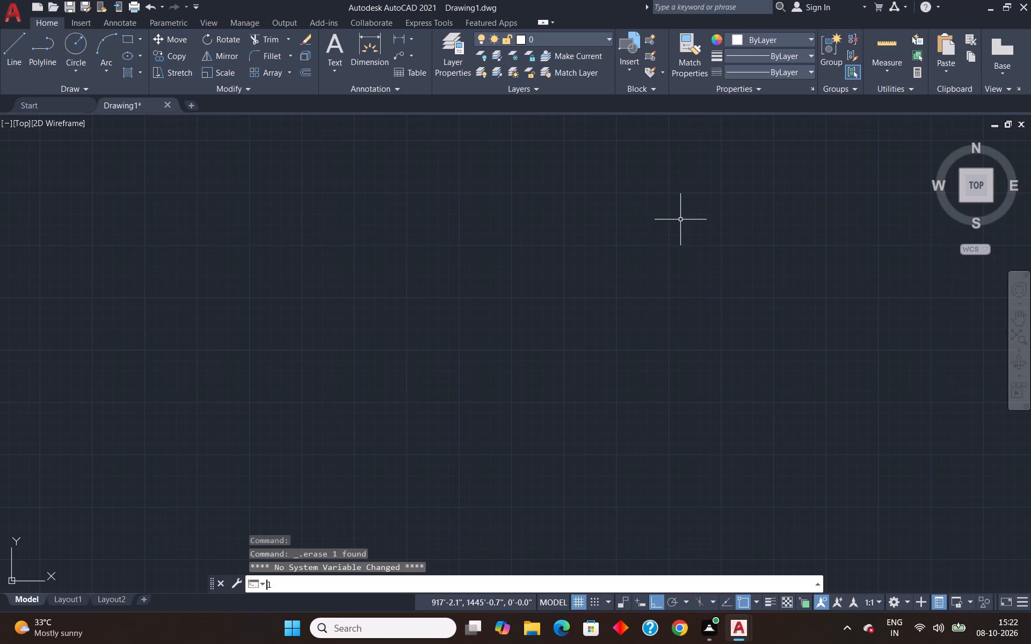
key(Return)
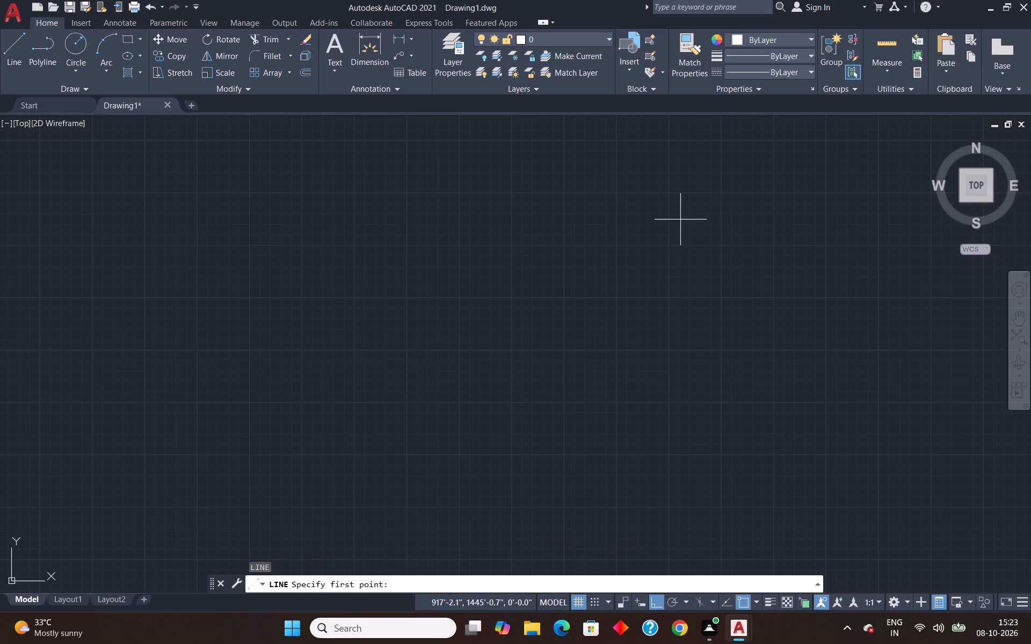
scroll(460, 227, down, 6)
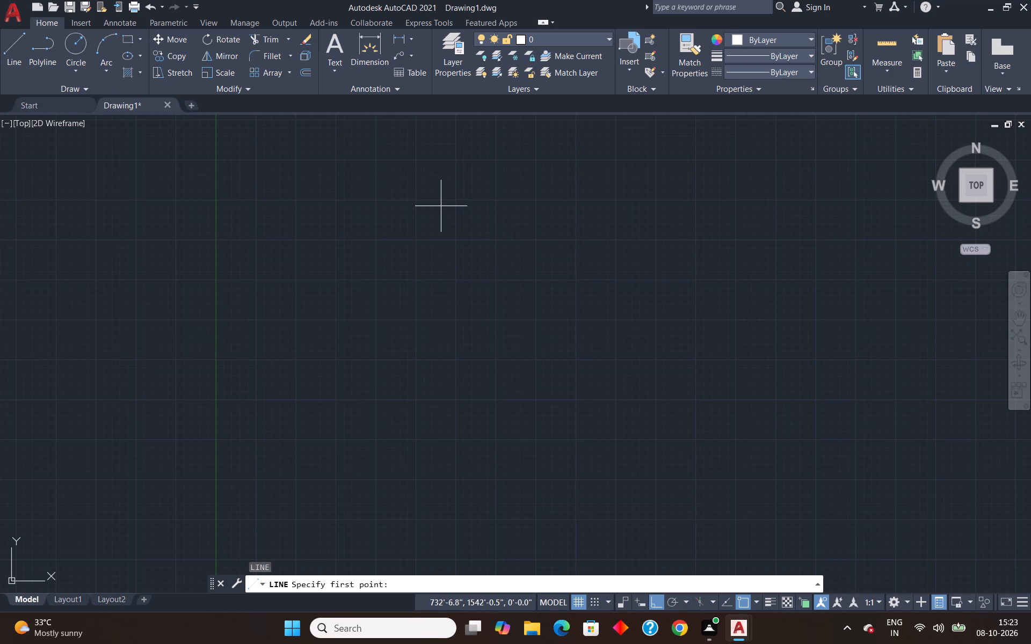
click(459, 199)
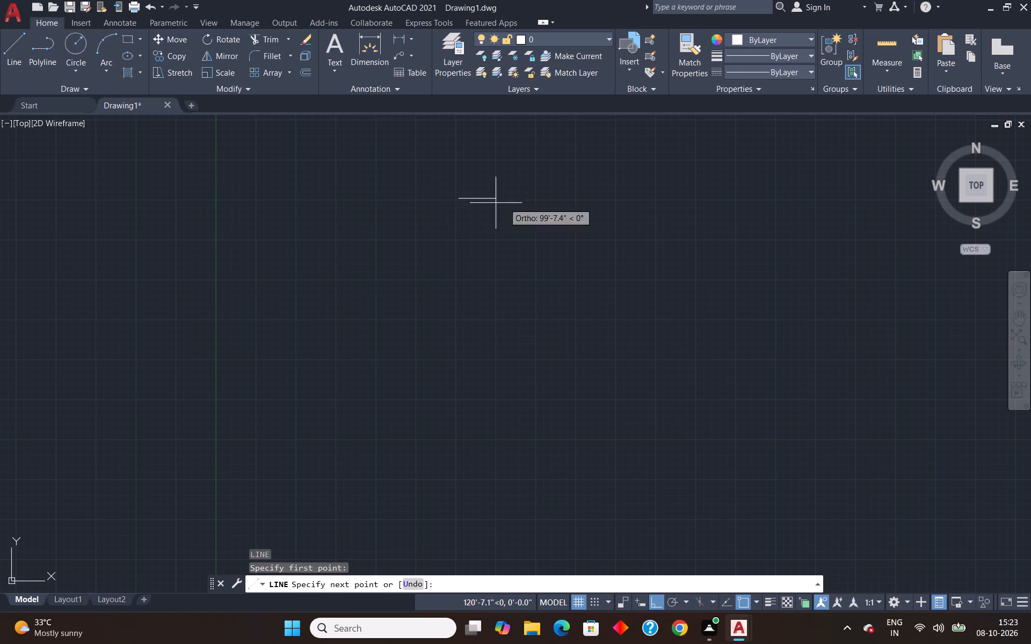
text(20')
key(Return)
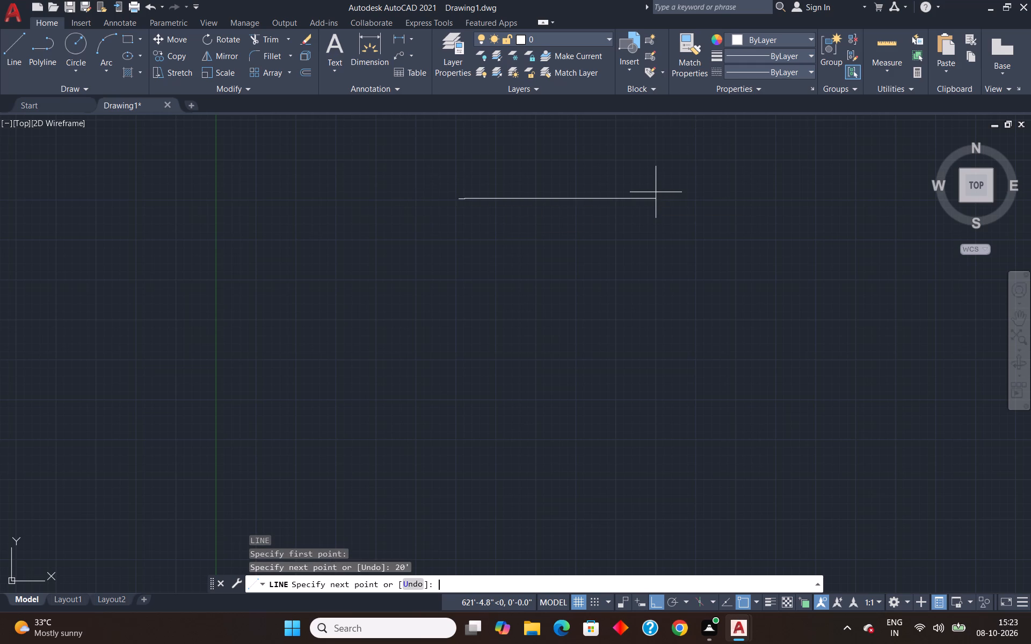
key(Escape)
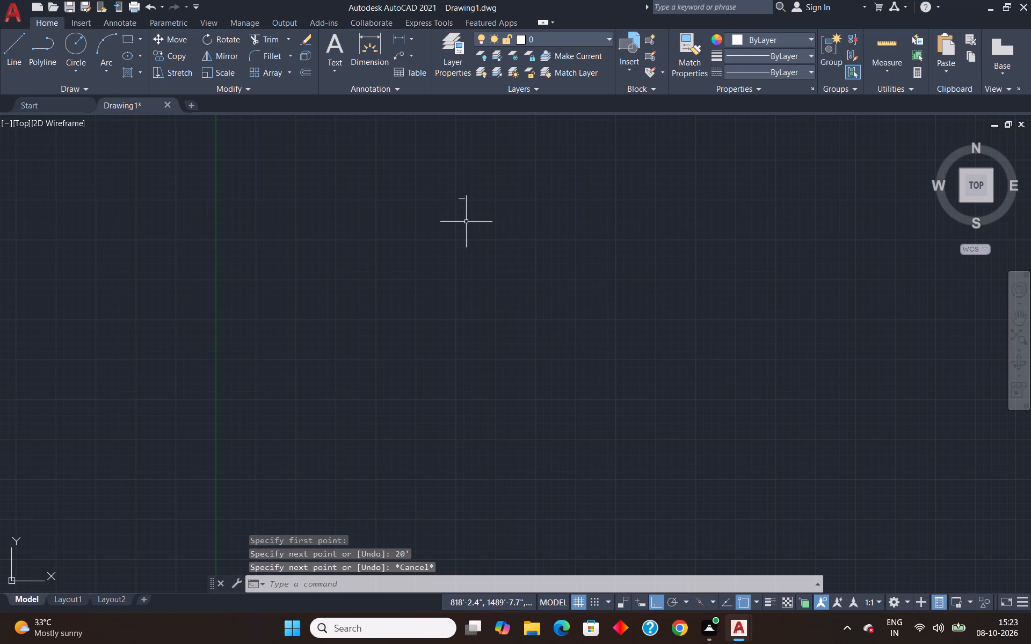
Offset the 20' horizontal line 9" downward to form the wall's inner edge.
scroll(459, 212, up, 5)
scroll(390, 174, up, 3)
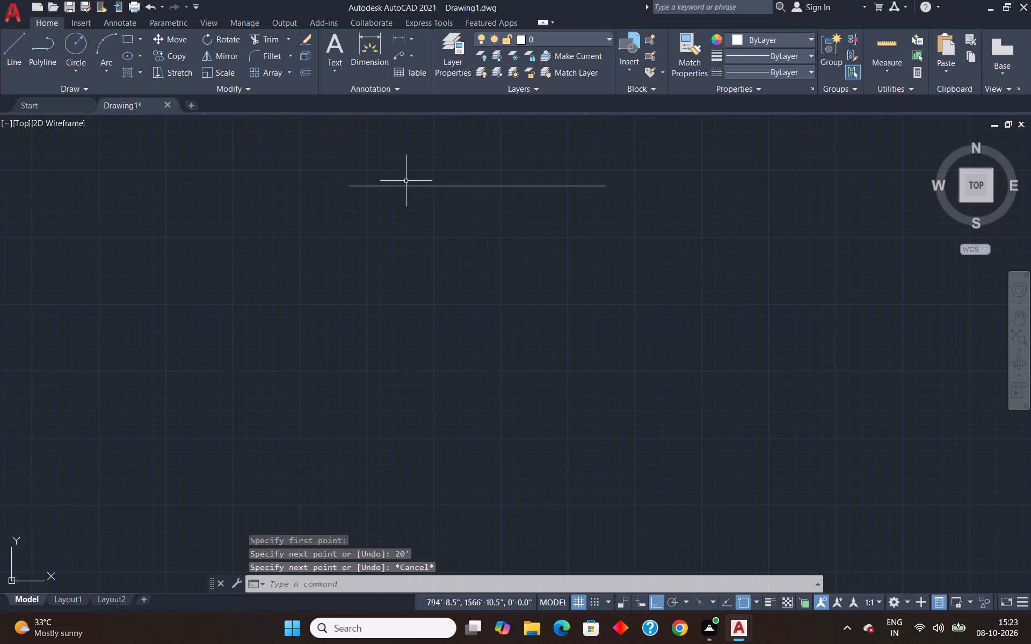
key(o)
key(Return)
text(9")
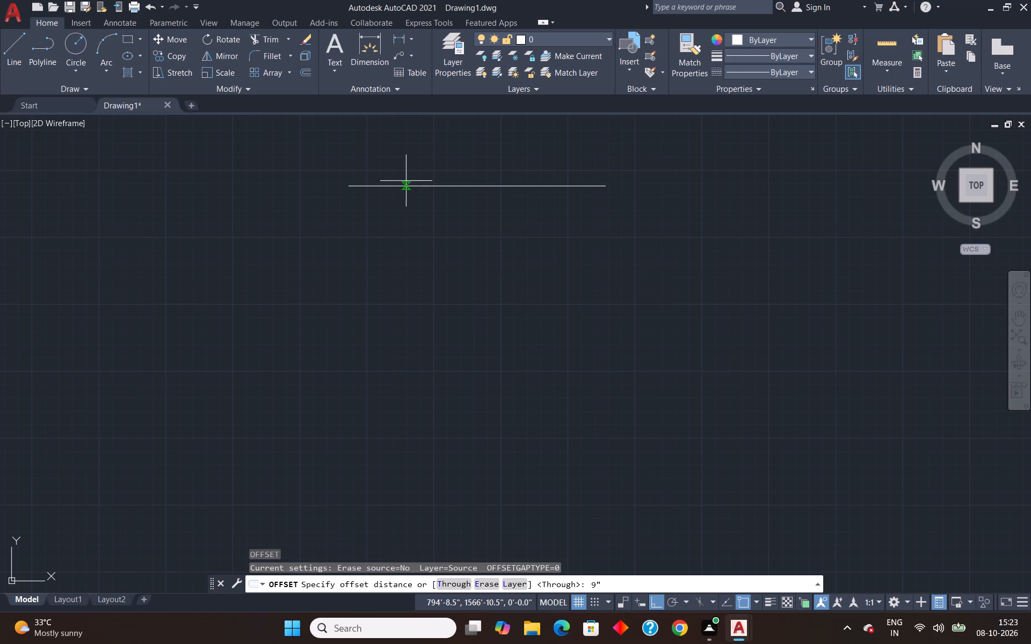
key(Return)
click(406, 186)
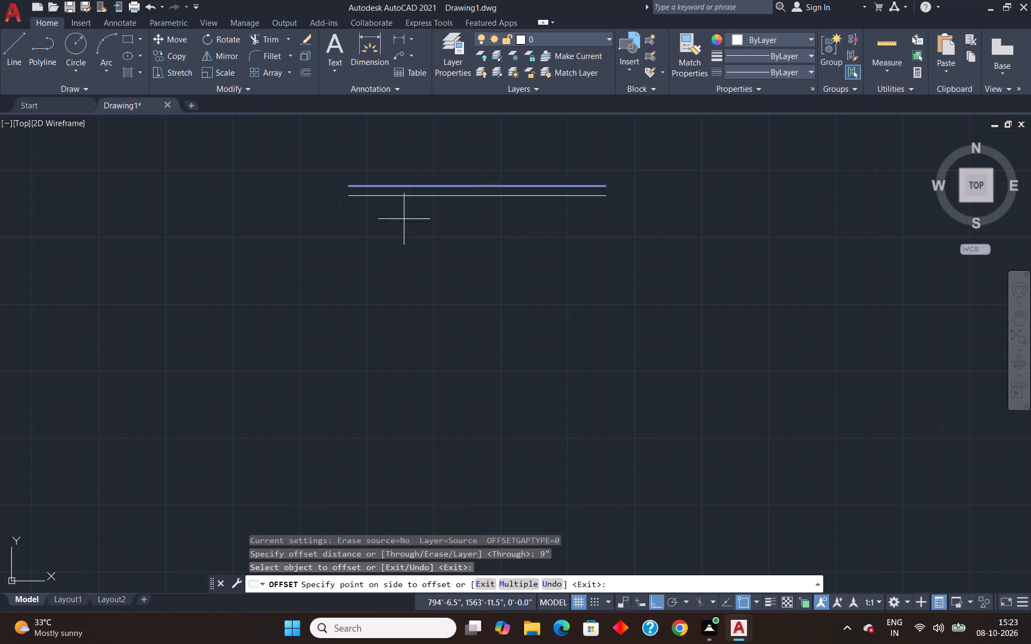
click(404, 225)
key(Escape)
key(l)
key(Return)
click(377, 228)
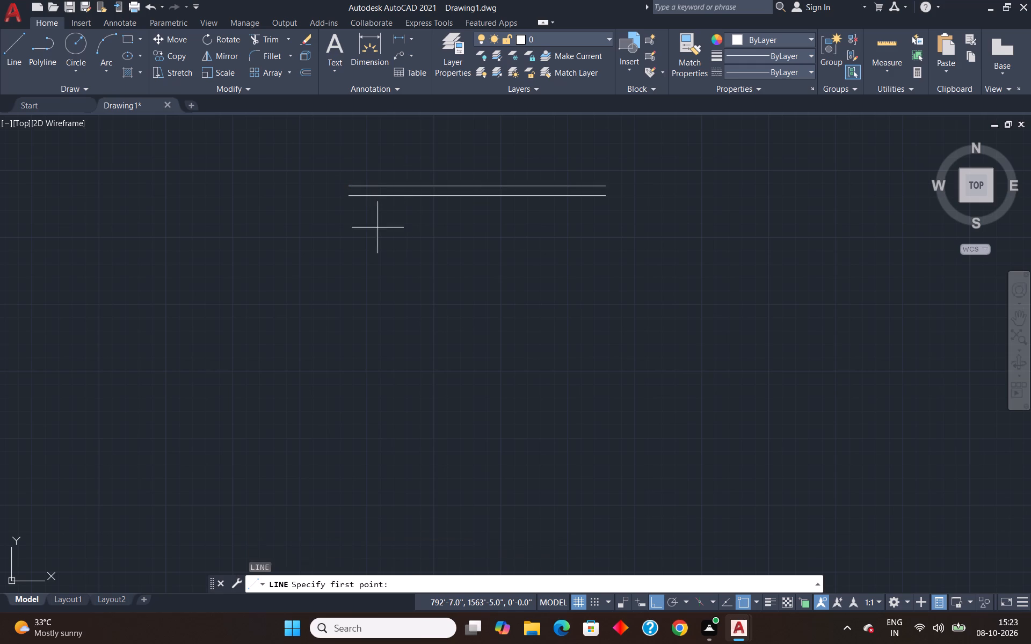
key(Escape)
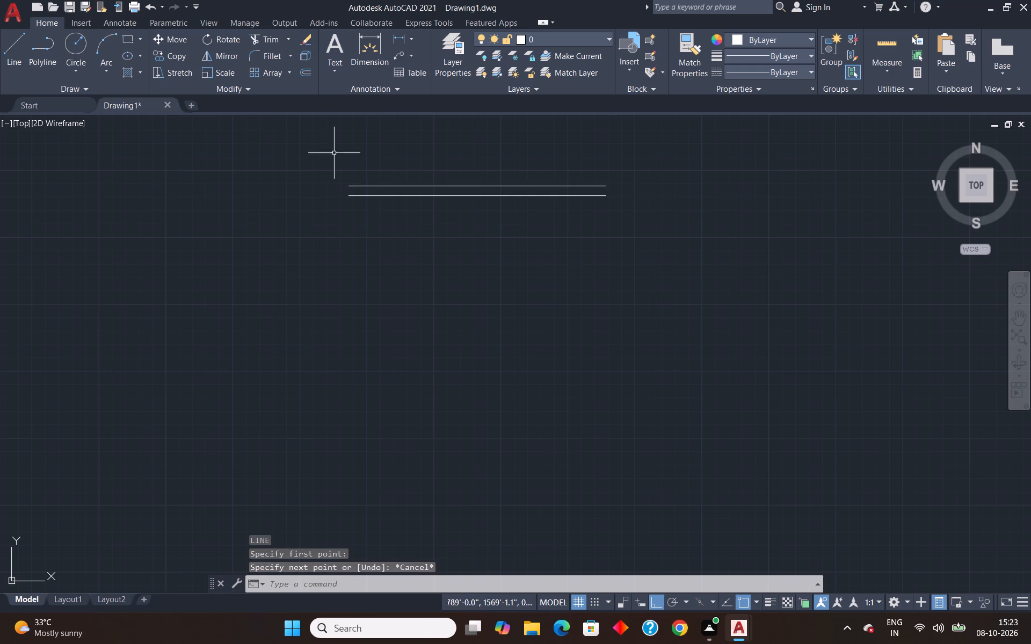
Close the left end of the top wall with a short vertical line joining both horizontal lines' endpoints.
key(l)
key(Return)
click(348, 185)
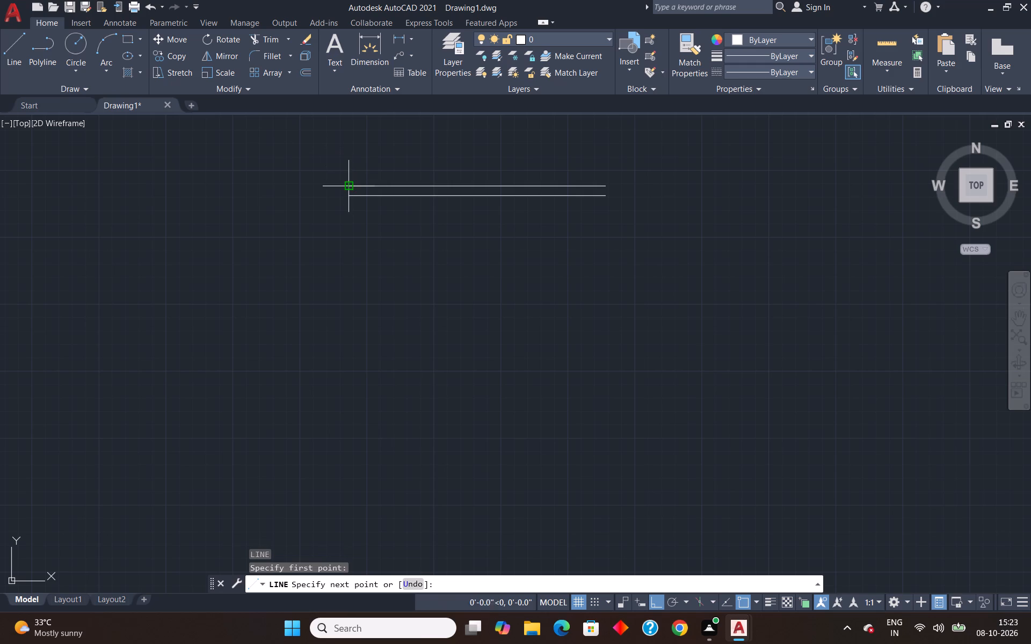
click(346, 194)
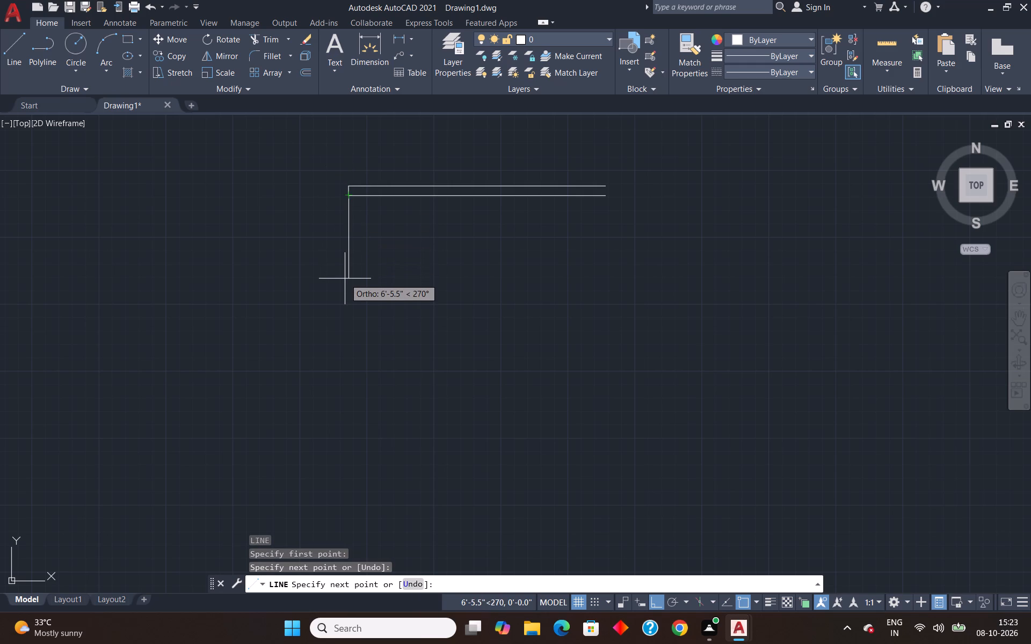
key(Escape)
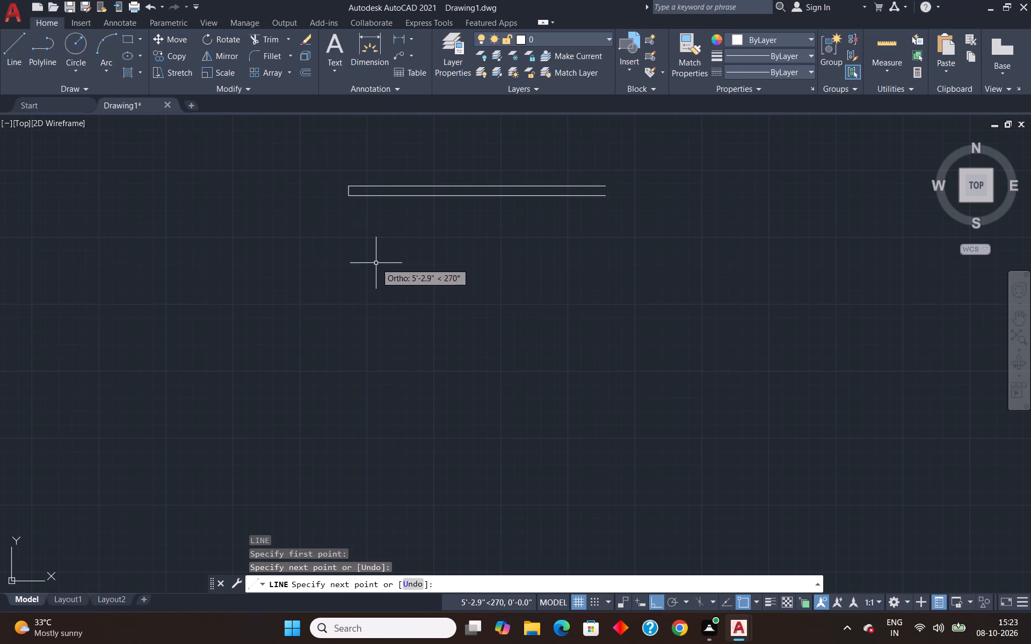
Draw connected 12' lines down, right and back up from the left end of the top wall's lower line.
scroll(366, 188, up, 3)
key(l)
key(Return)
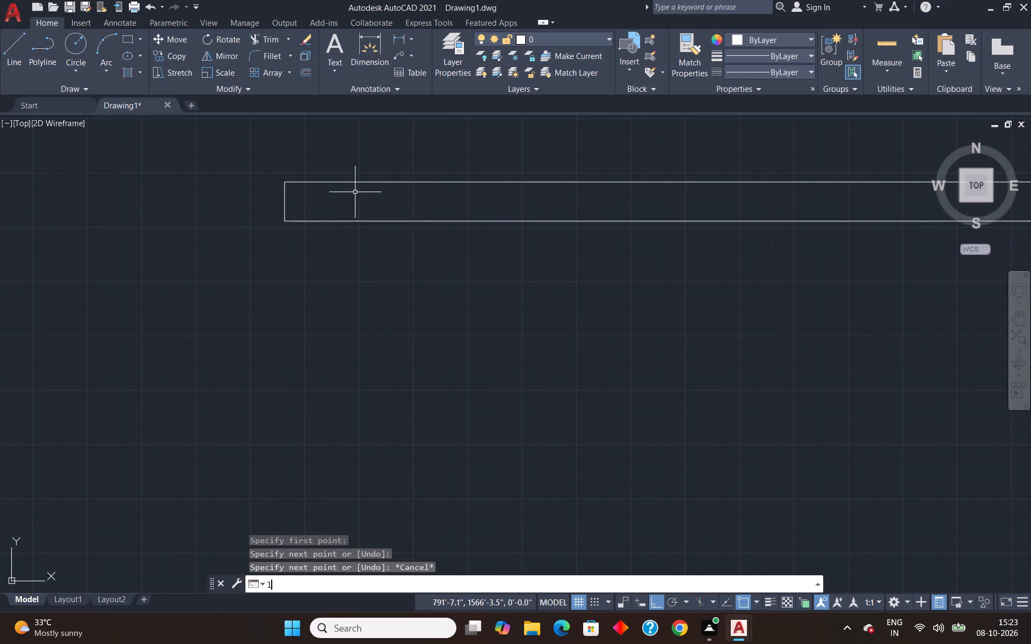
click(286, 220)
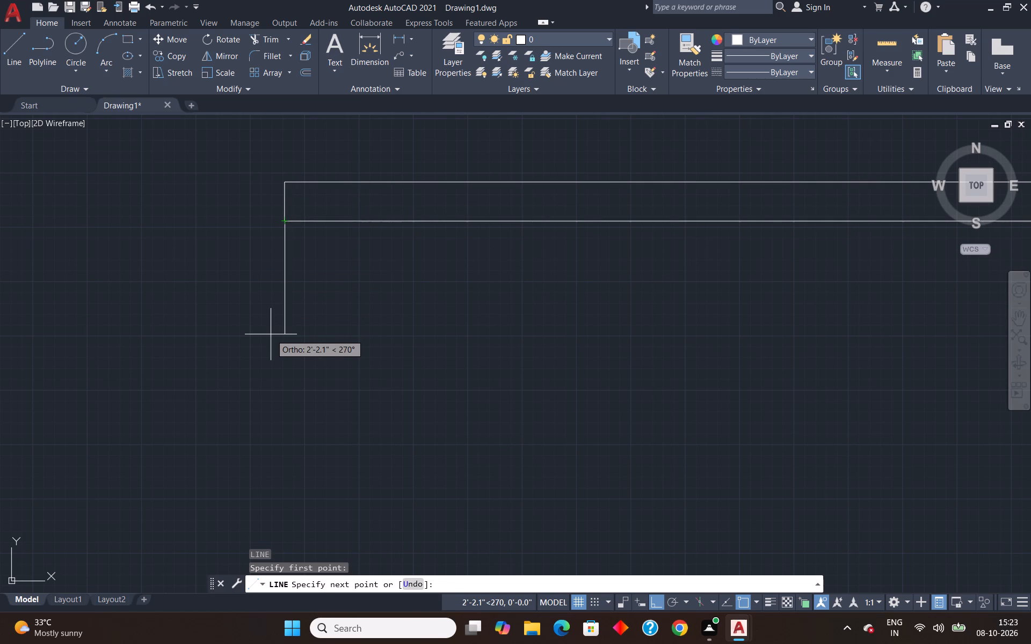
text(12')
key(Return)
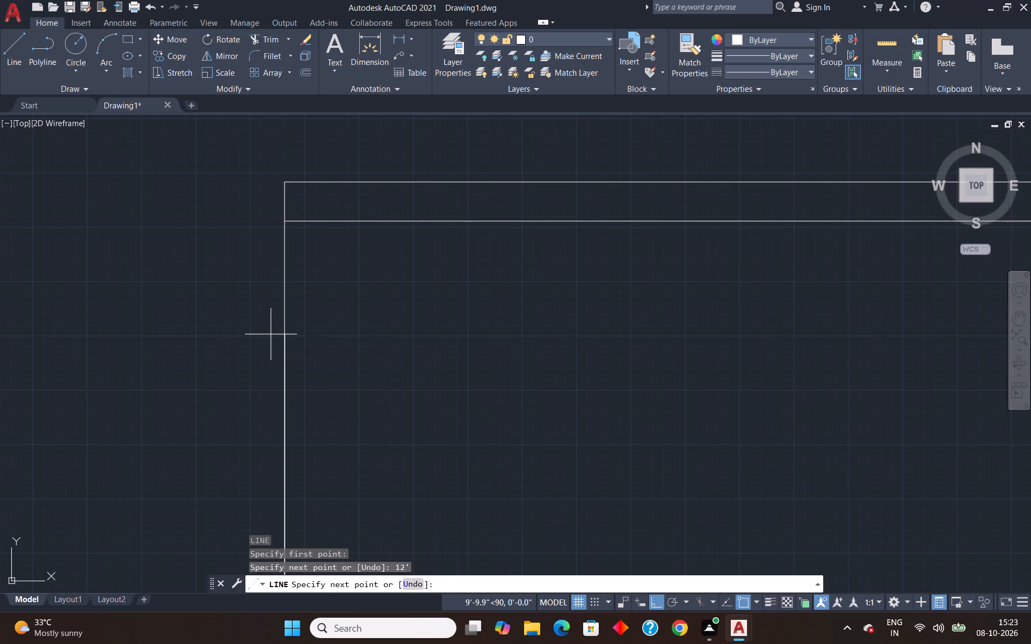
scroll(271, 333, down, 5)
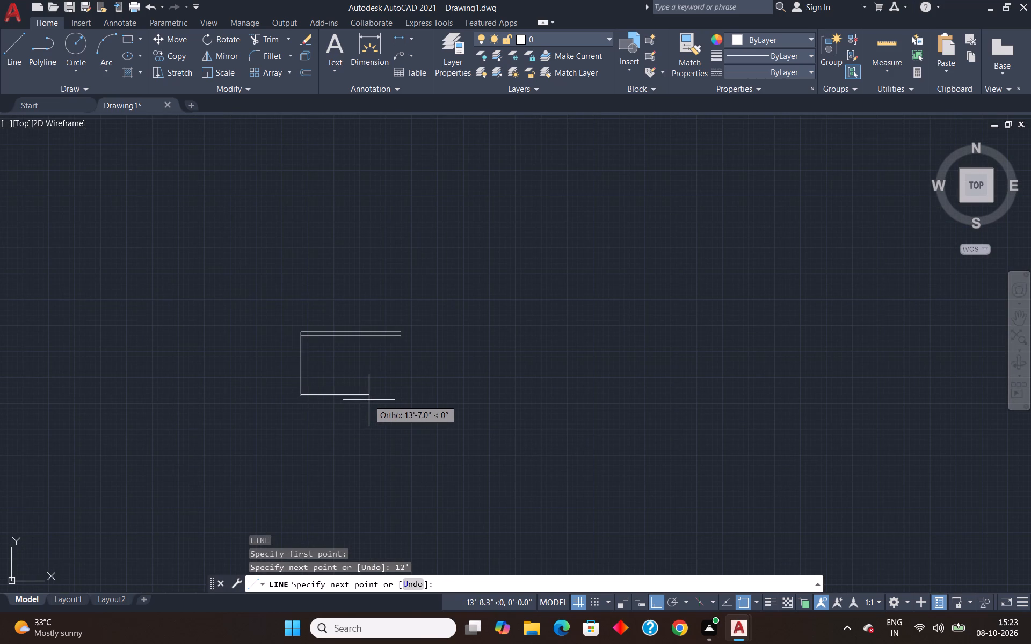
text(12')
key(Return)
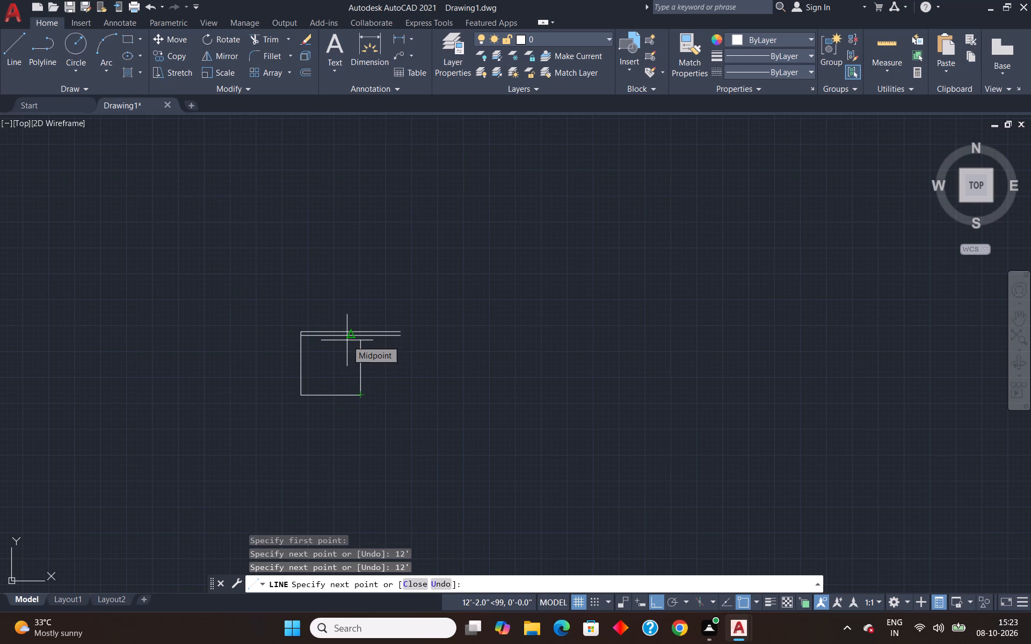
text(12')
key(Return)
key(Escape)
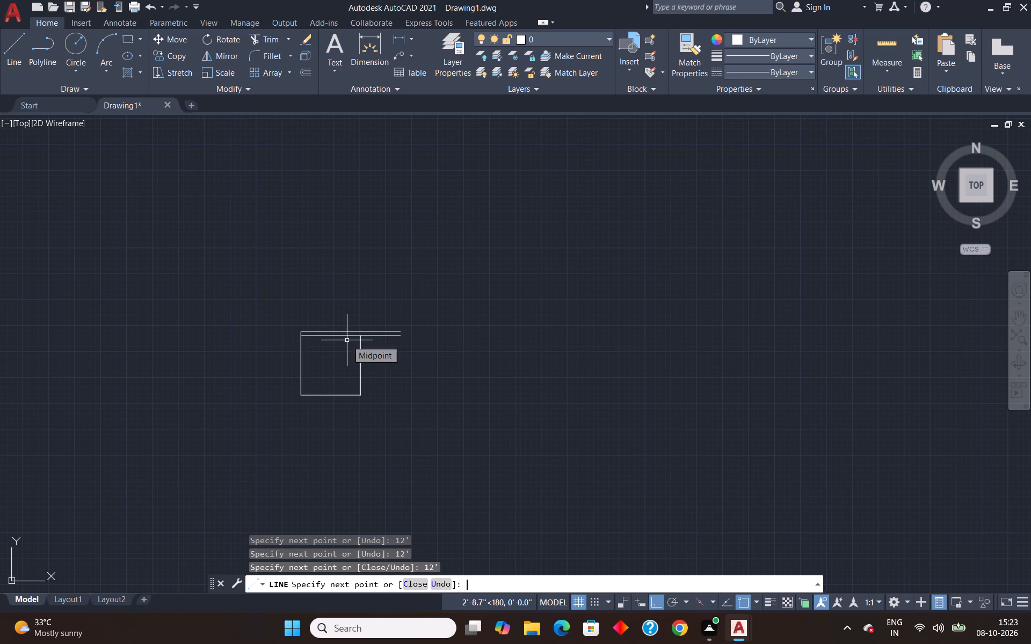
Offset the square room's left vertical line 9" outward to the left.
key(o)
key(Return)
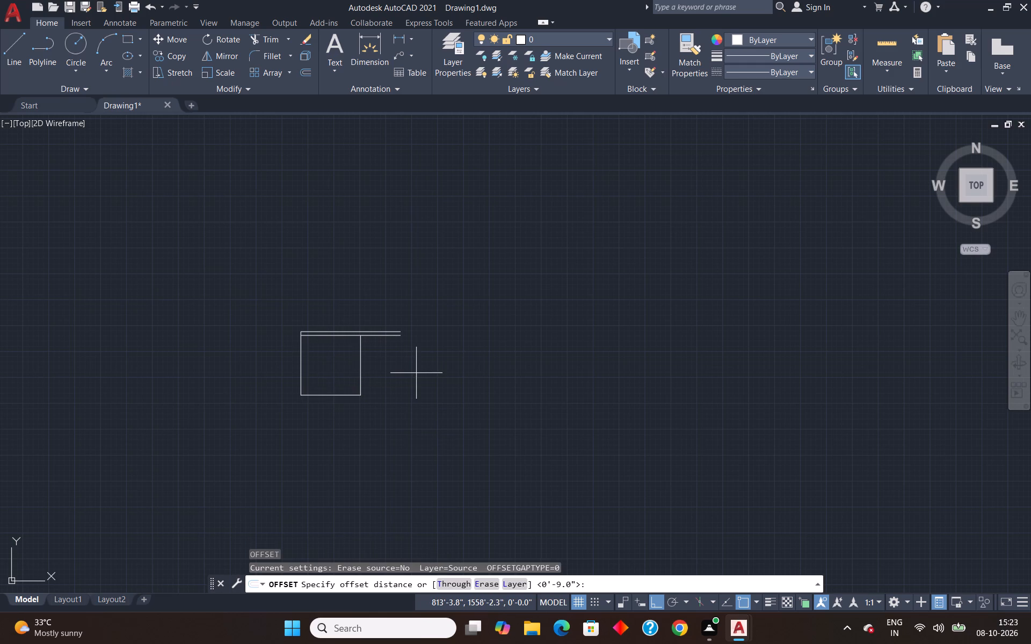
text(9")
key(Return)
scroll(304, 370, up, 3)
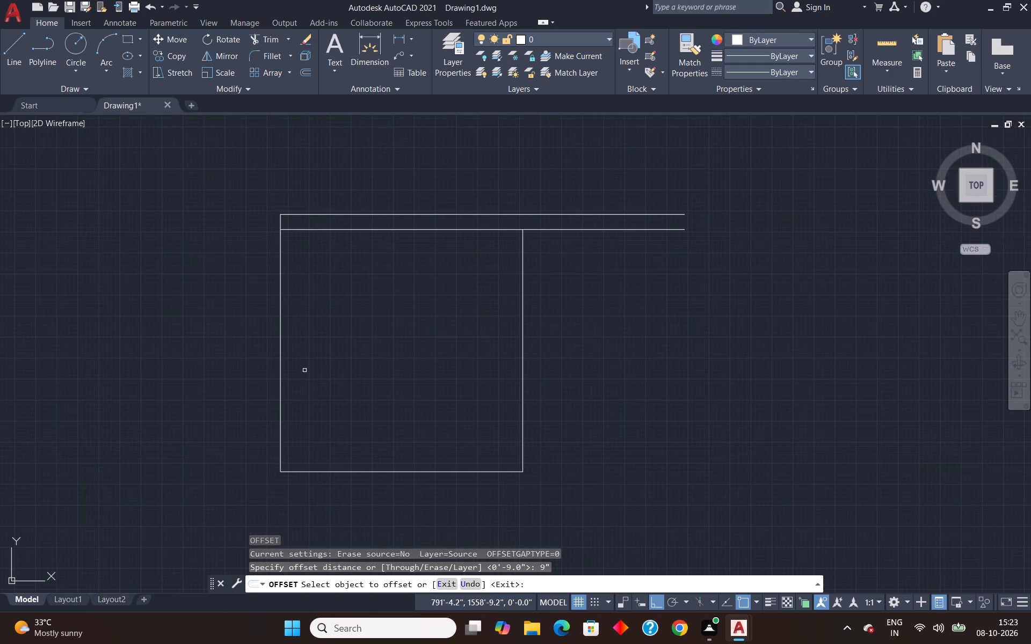
click(281, 355)
click(255, 348)
key(Escape)
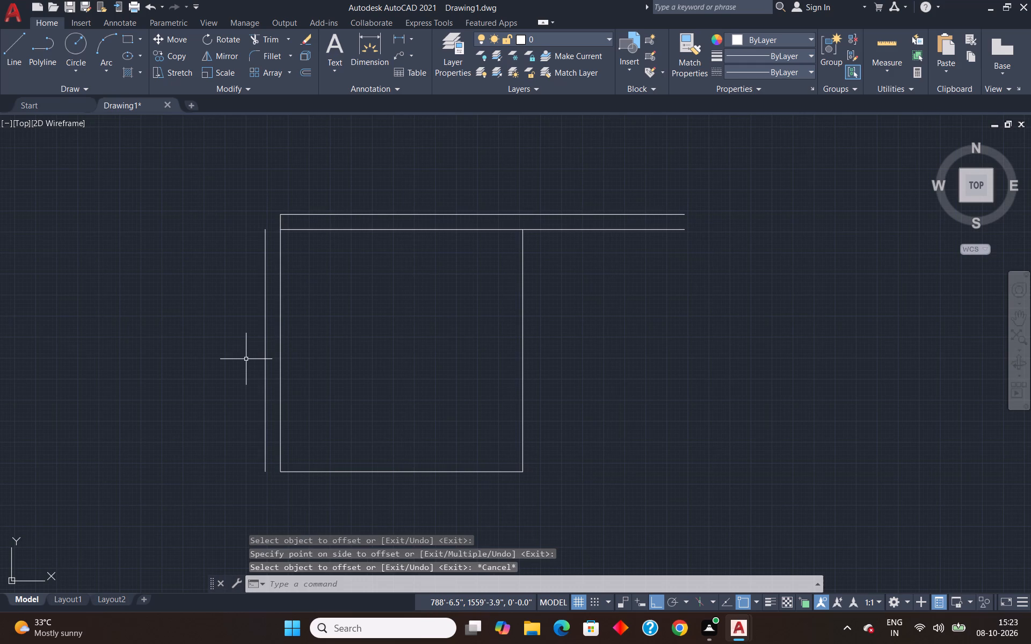
Fillet the top wall's outer line and the left wall's outer line into a sharp corner with zero radius.
key(f)
key(Return)
click(329, 214)
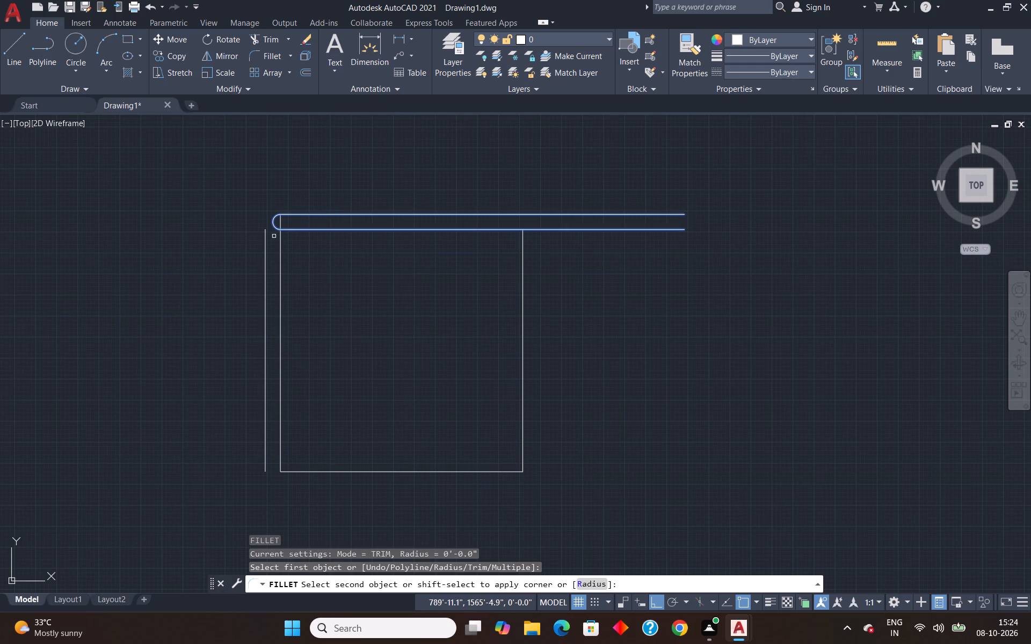
click(265, 240)
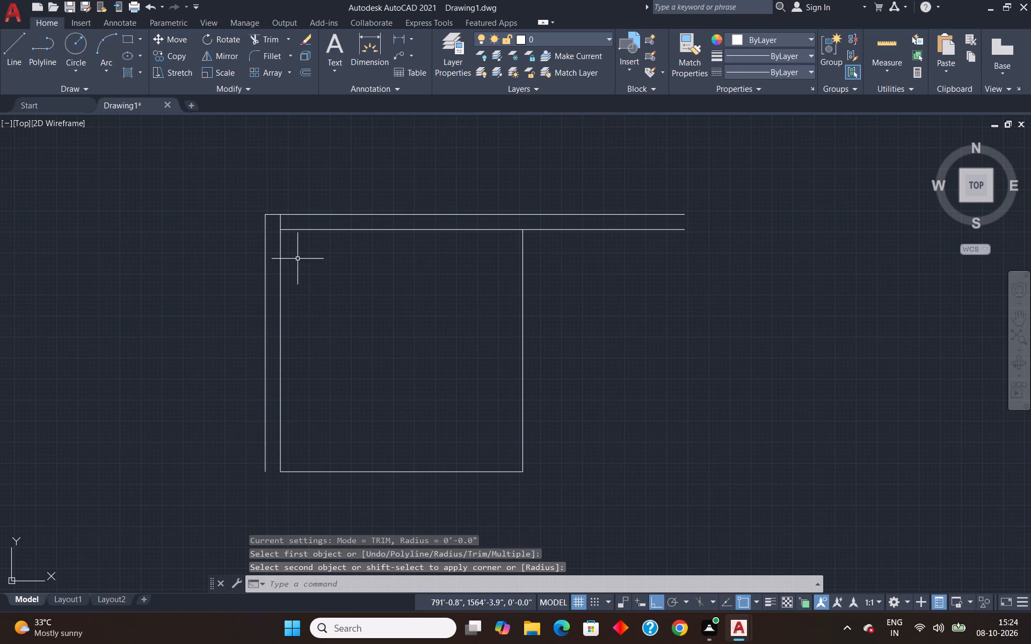
key(Escape)
Trim away the short vertical line between the top wall's two lines at the room's upper-left corner.
text(tr)
key(Return)
click(281, 222)
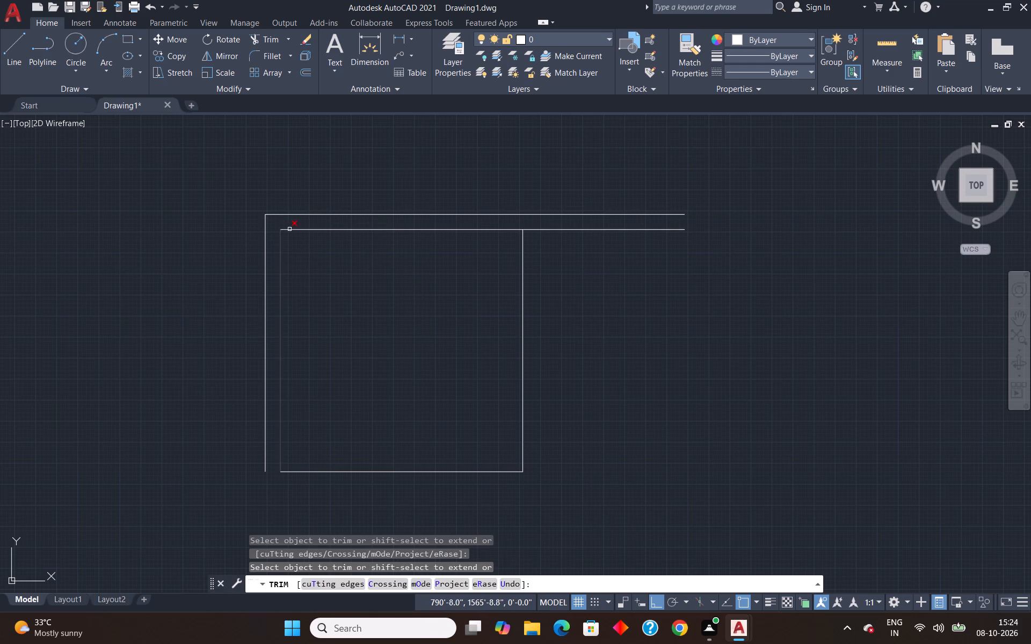
key(Escape)
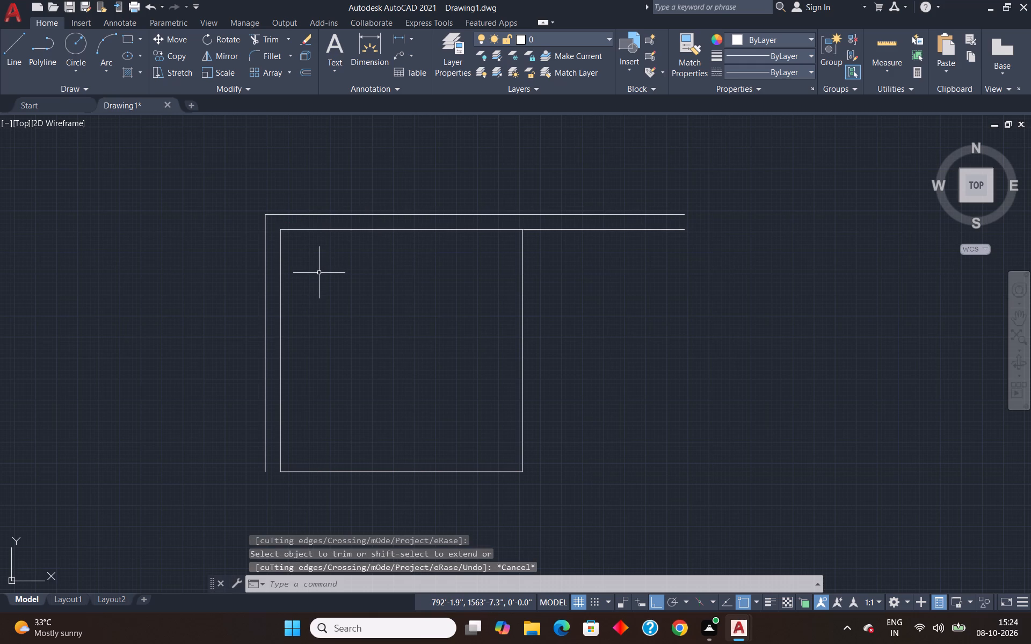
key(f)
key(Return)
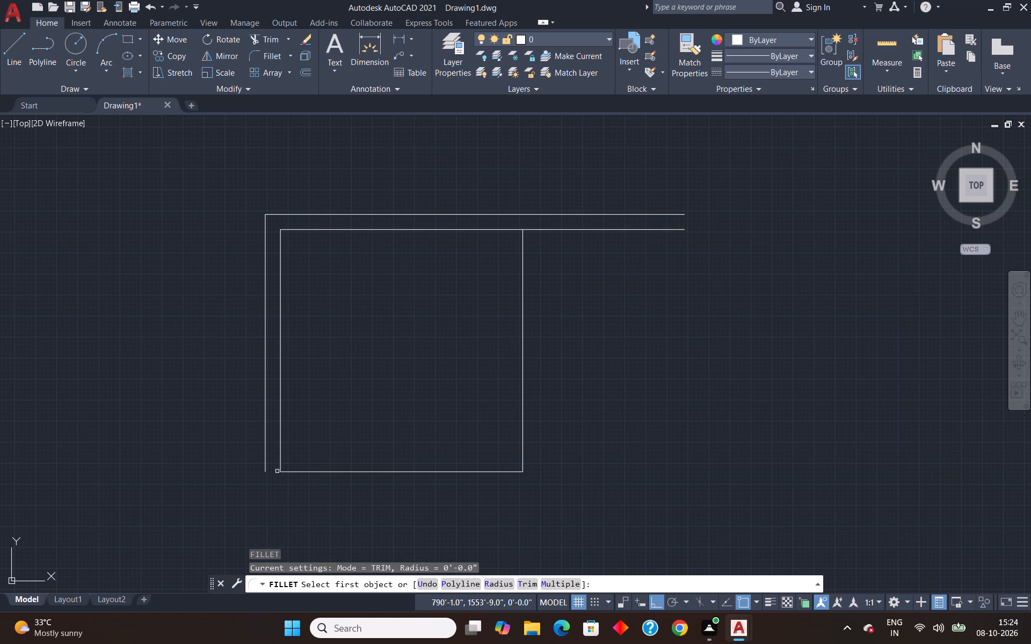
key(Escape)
Offset the square room's bottom line 5" downward to form the lower partition wall.
key(o)
key(Return)
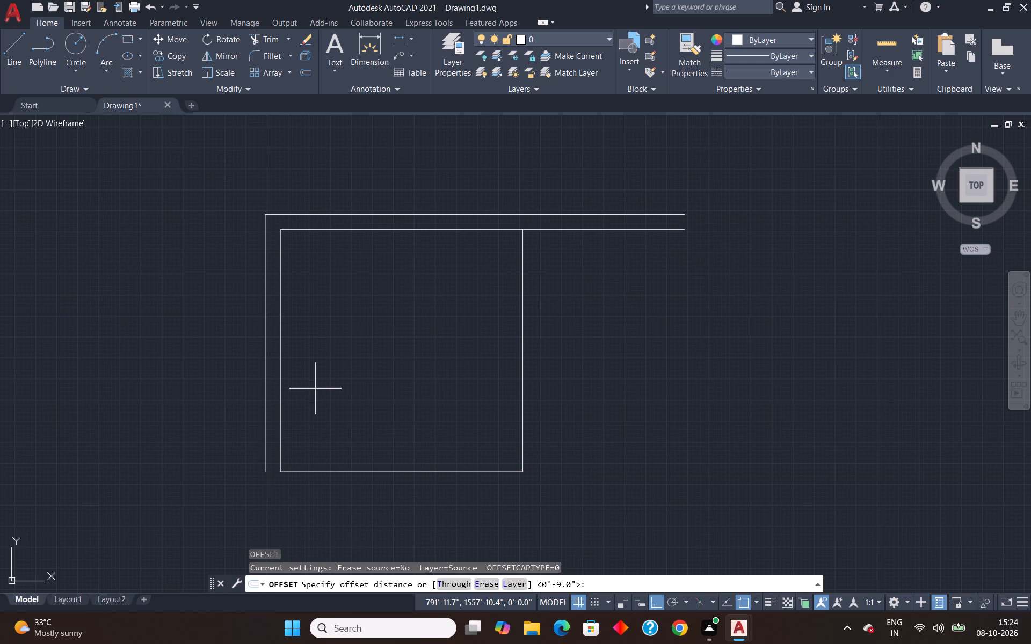
text(5")
key(Return)
scroll(363, 362, down, 2)
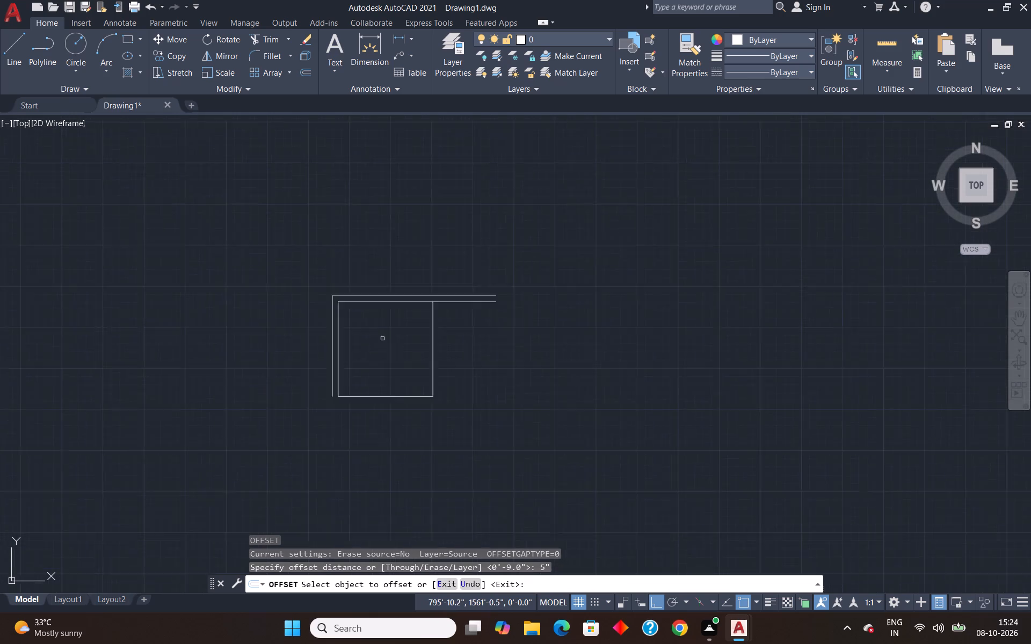
scroll(382, 339, down, 1)
scroll(371, 379, up, 2)
click(362, 368)
click(350, 418)
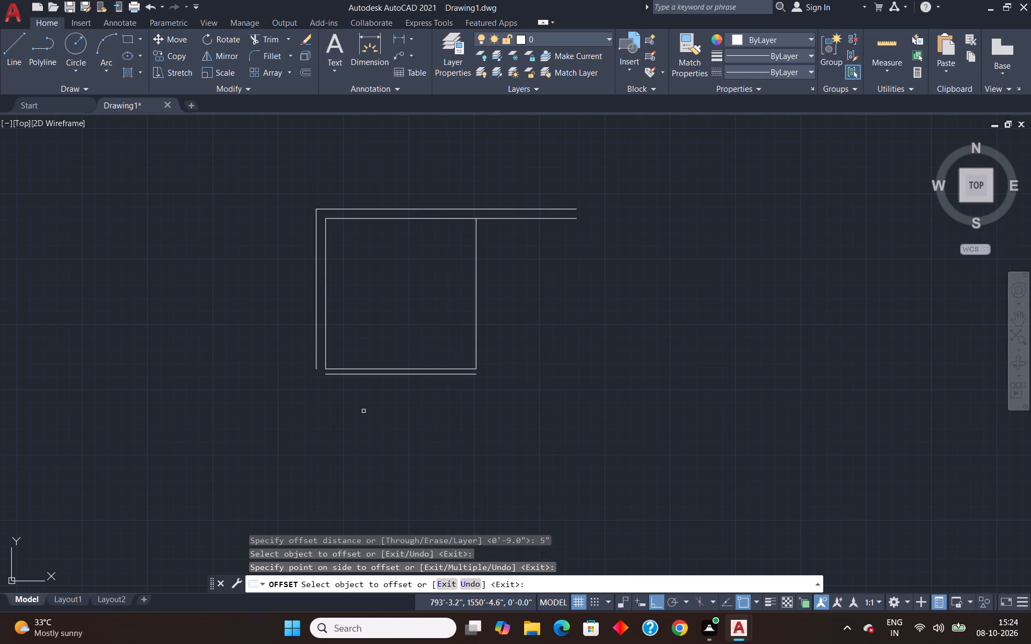
key(Escape)
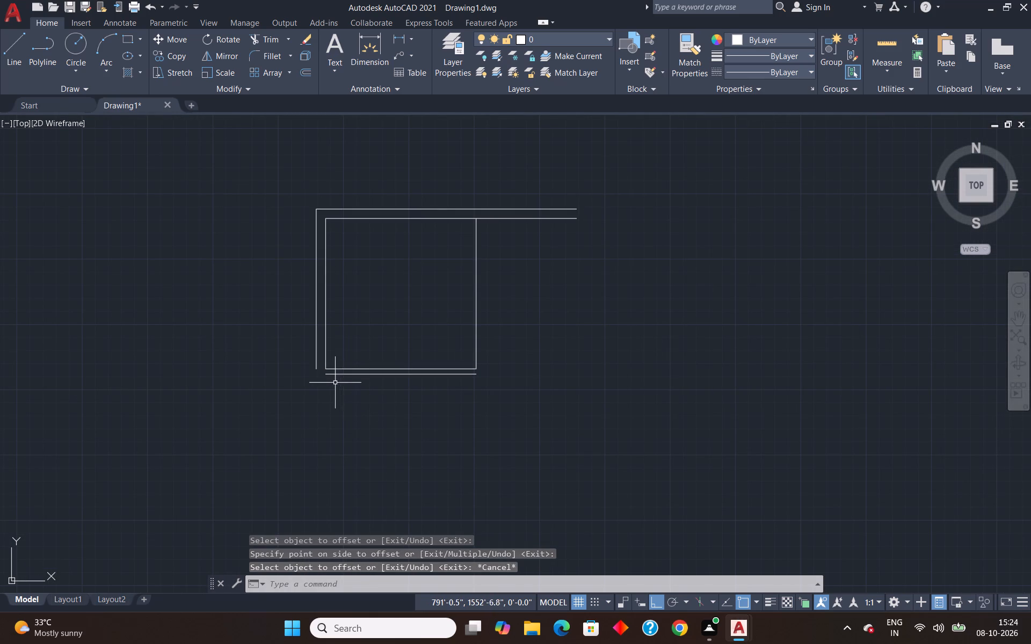
Offset the square room's right vertical line 5" outward to the right.
scroll(335, 379, up, 1)
scroll(534, 385, down, 3)
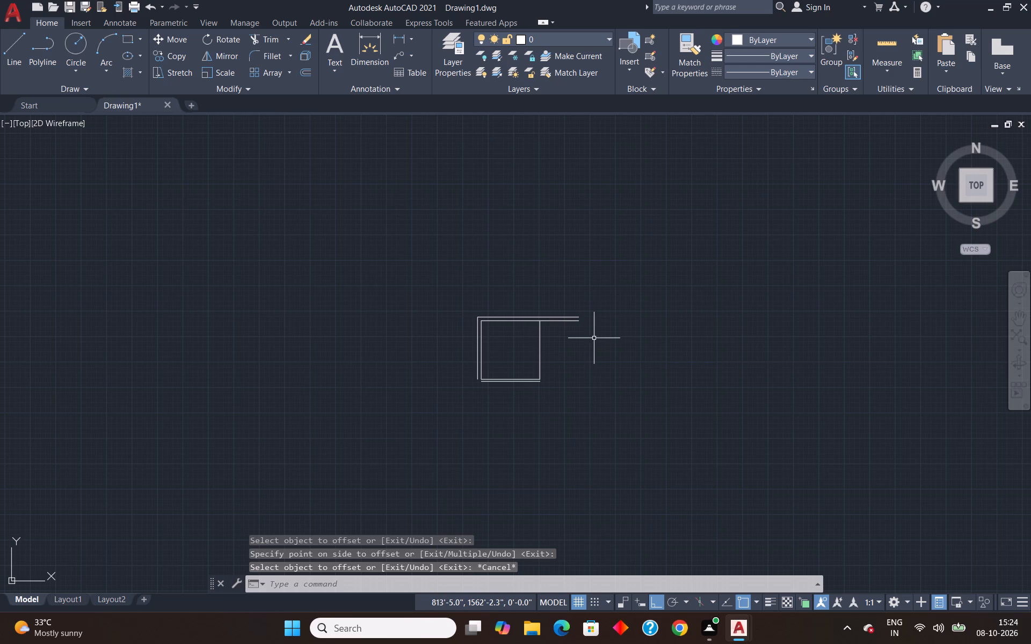
key(o)
key(Return)
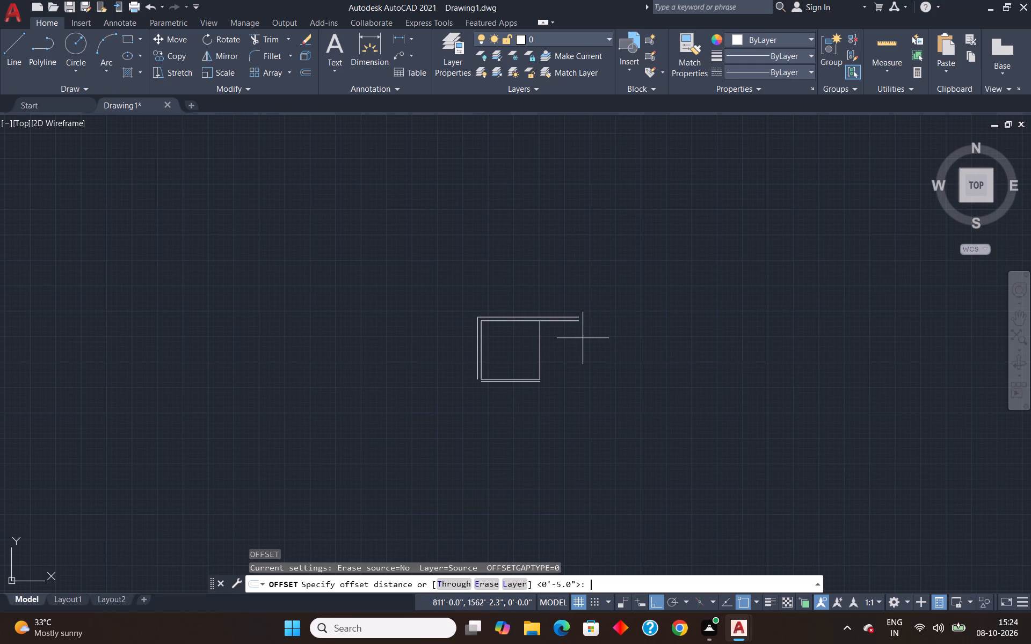
key(Return)
scroll(578, 357, up, 2)
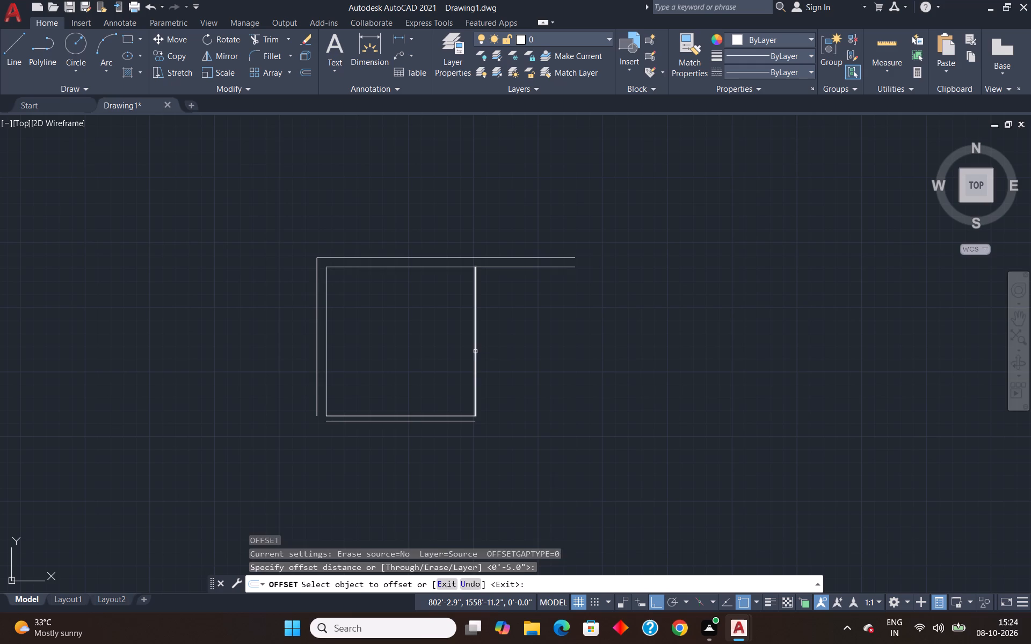
click(475, 352)
click(516, 355)
key(Escape)
Fillet the outer lines of the bottom and right partition walls into a sharp lower-right corner.
key(f)
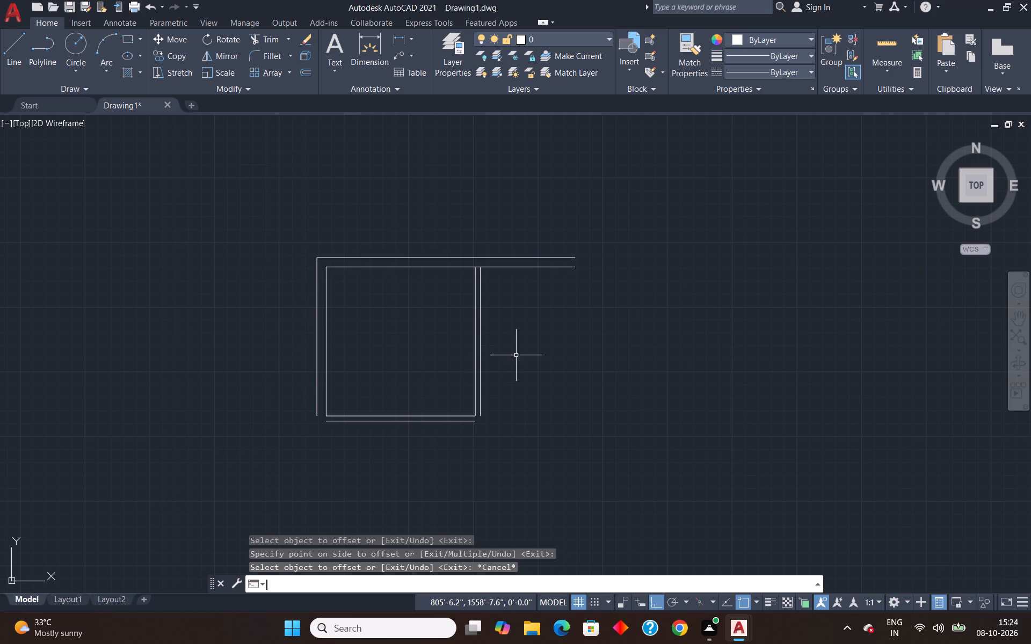
key(Return)
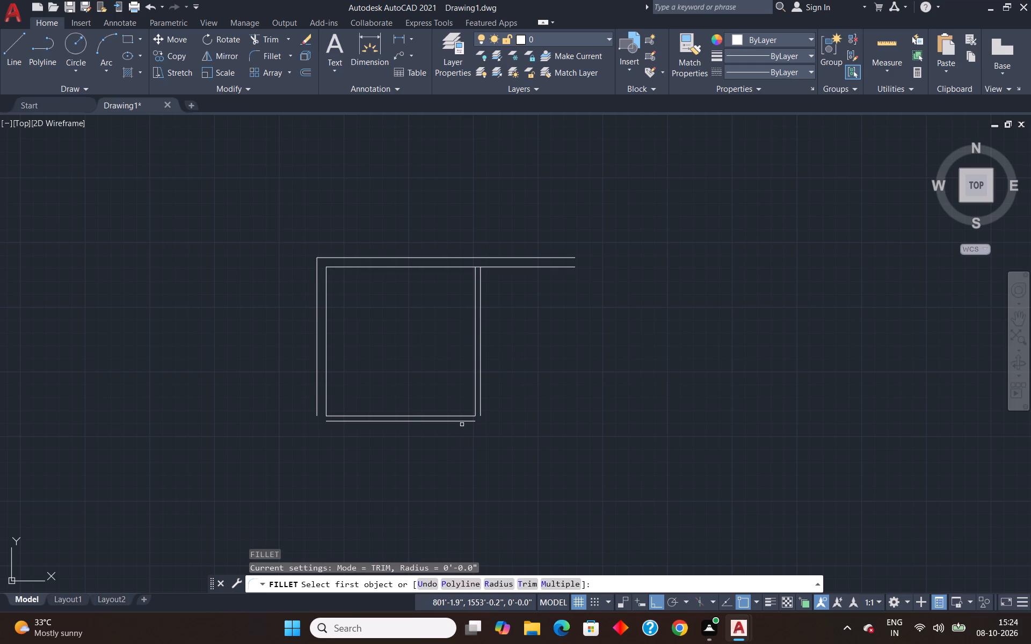
click(458, 422)
click(480, 411)
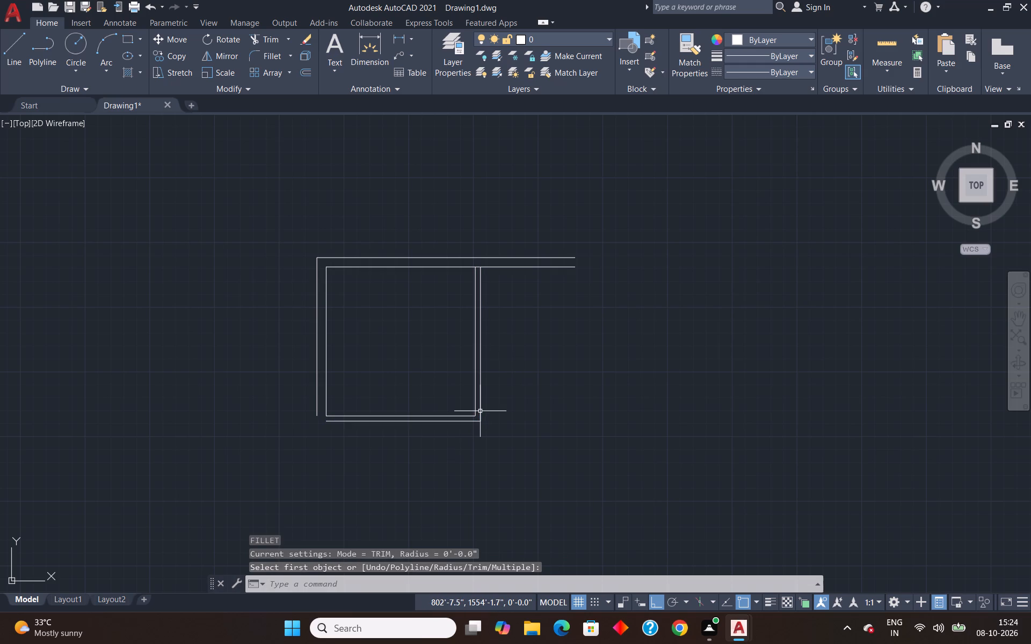
key(Escape)
Offset the right partition wall's outer line 8'4" to the right to mark the second room's far side.
key(o)
key(Return)
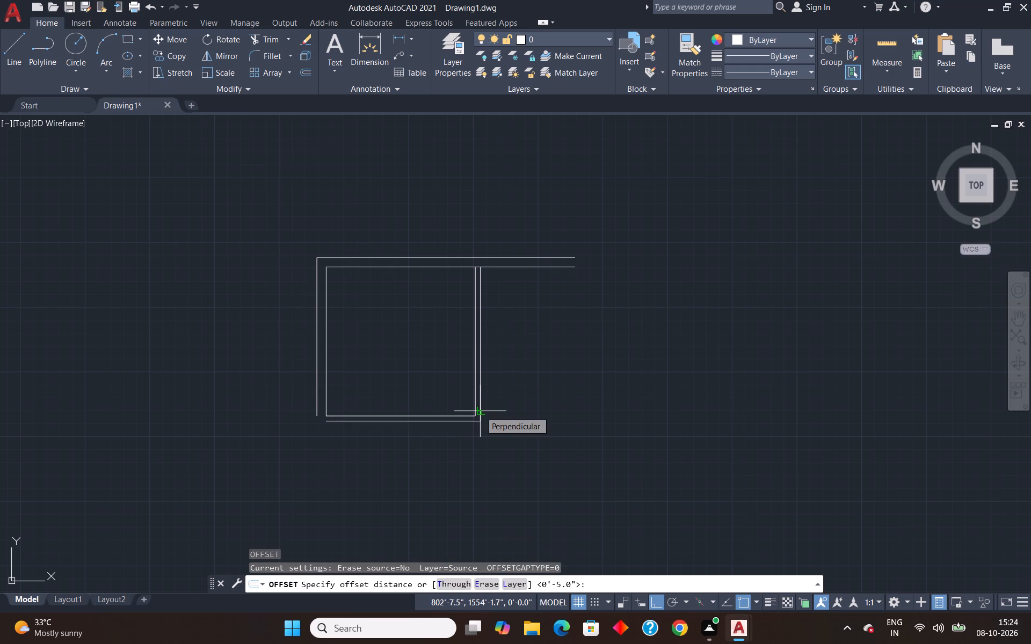
key(4)
key(BackSpace)
text(8')
text(4")
key(Return)
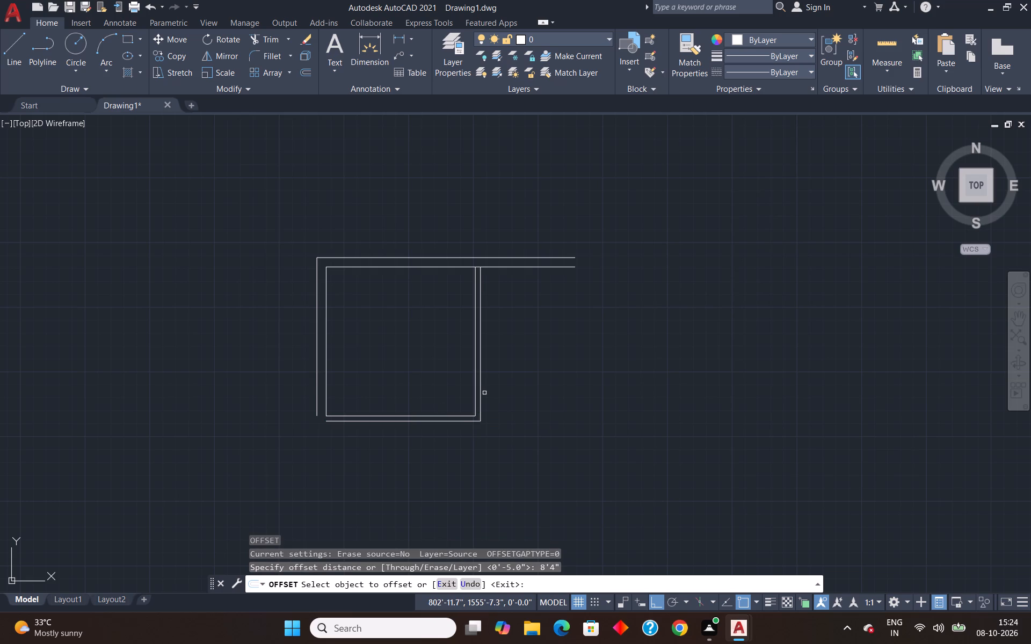
click(481, 386)
click(570, 381)
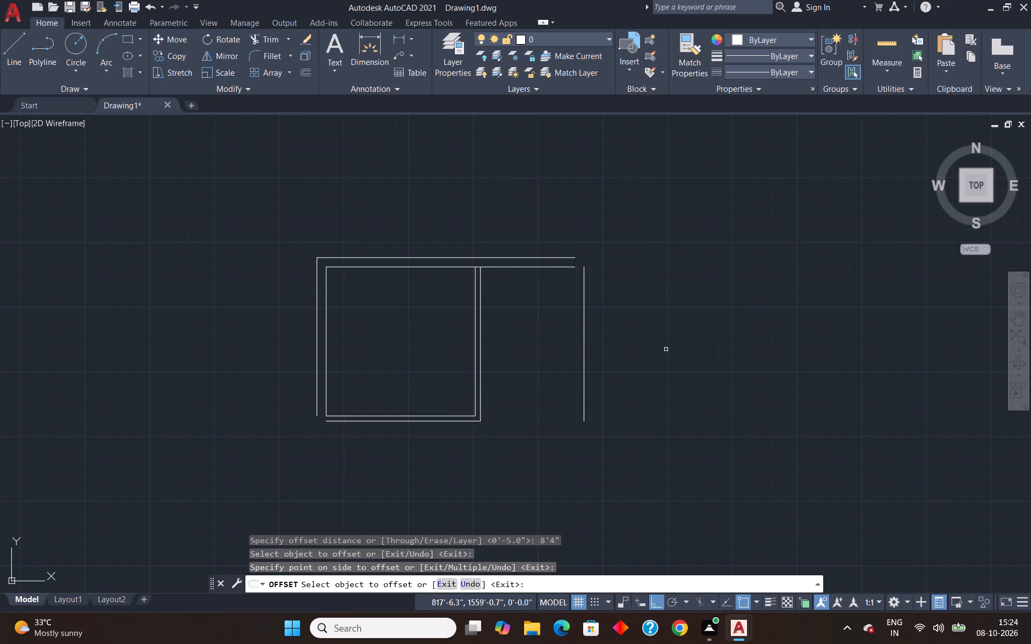
key(Escape)
Extend the top wall's inner line rightward to meet the second room's right vertical line.
text(ex)
key(Return)
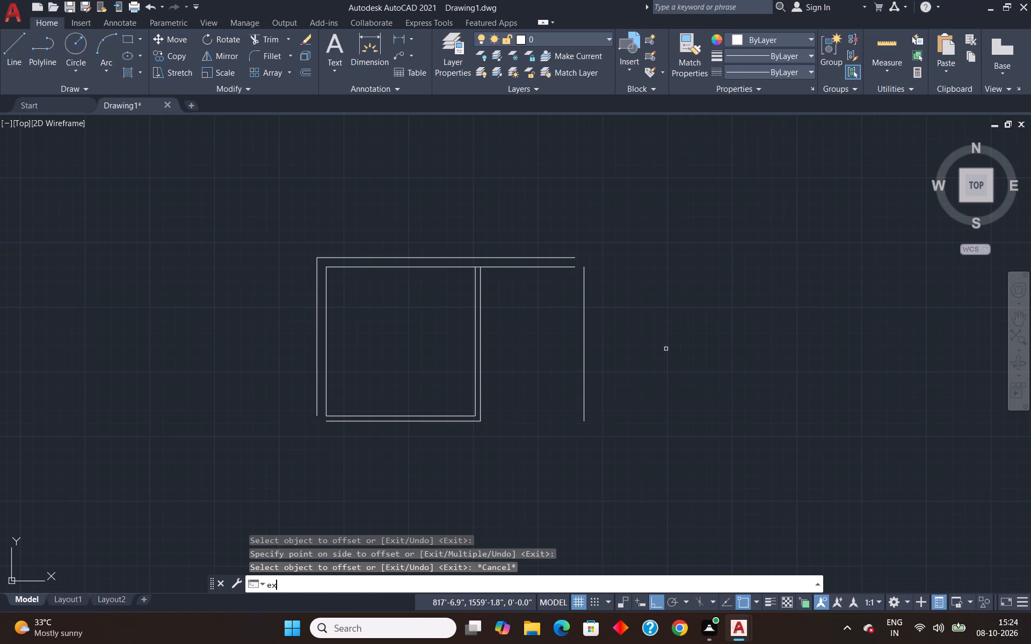
click(548, 268)
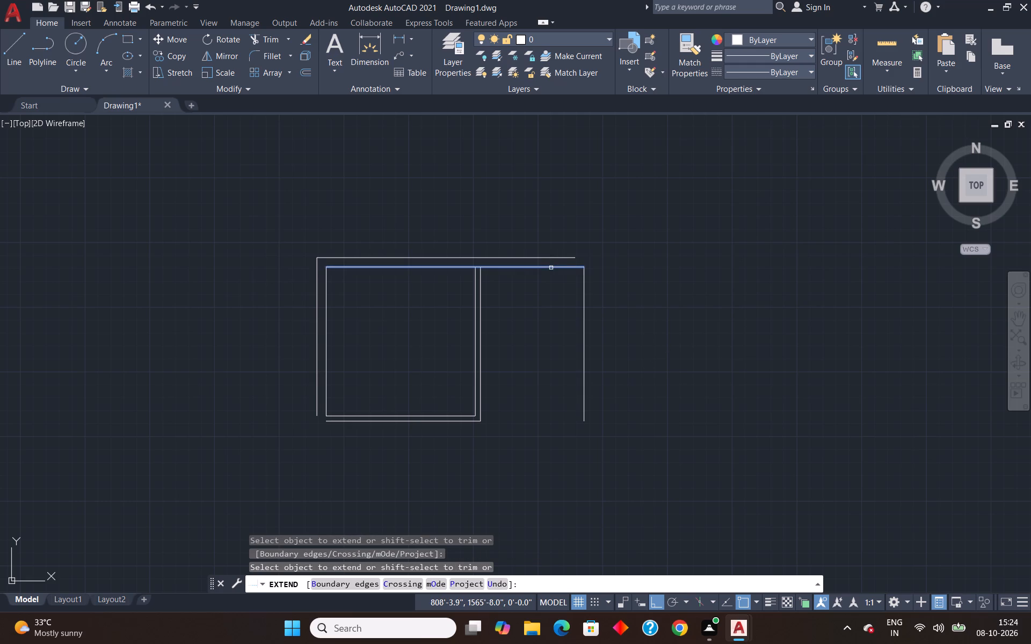
key(Escape)
Offset the top wall's inner line 9' downward to mark the second room's bottom edge.
key(o)
key(Return)
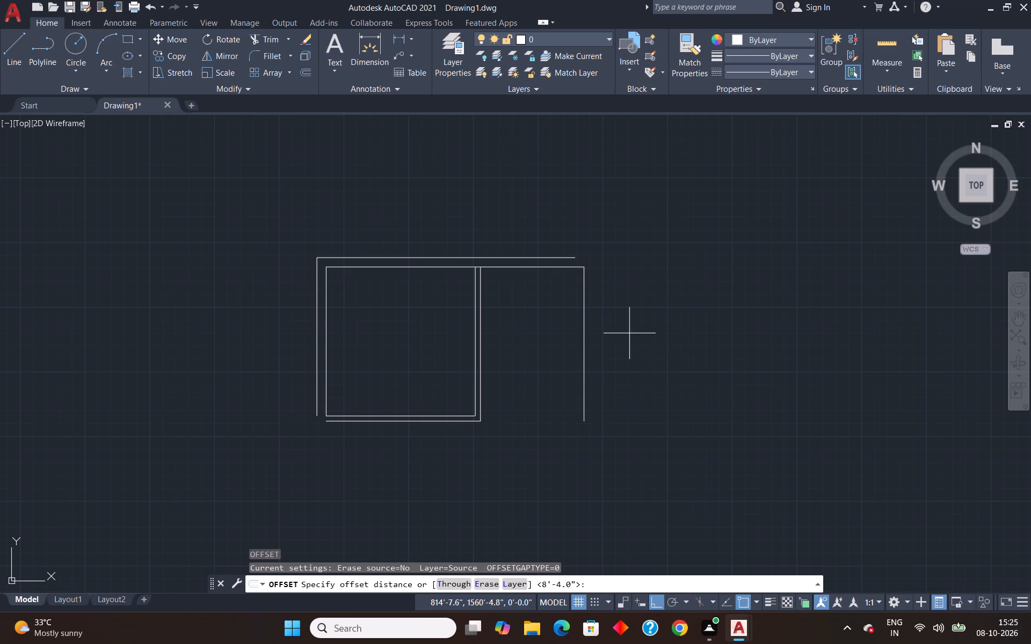
text(9')
key(Return)
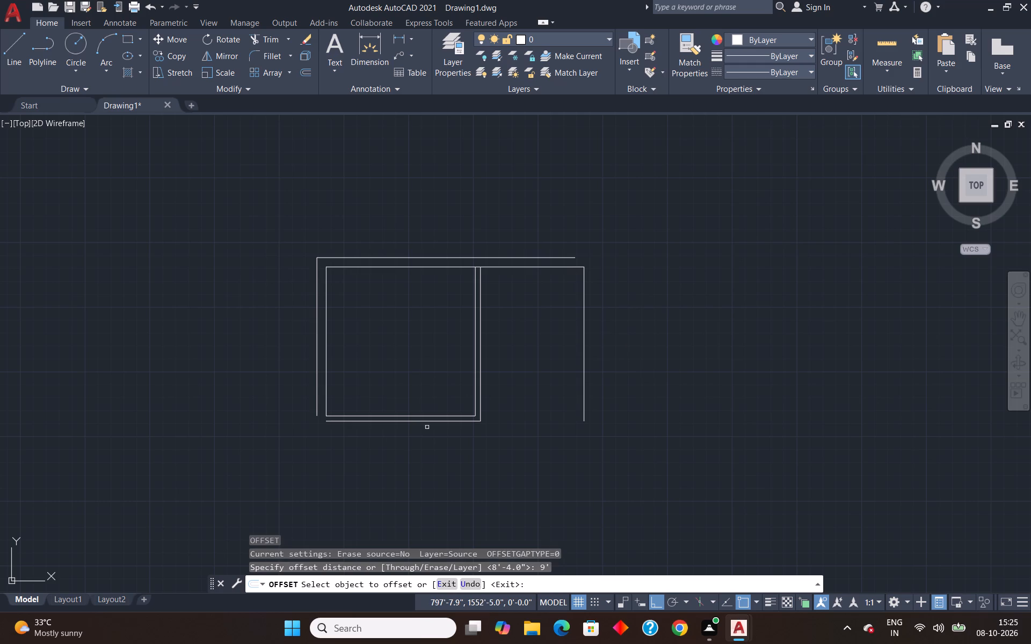
click(511, 265)
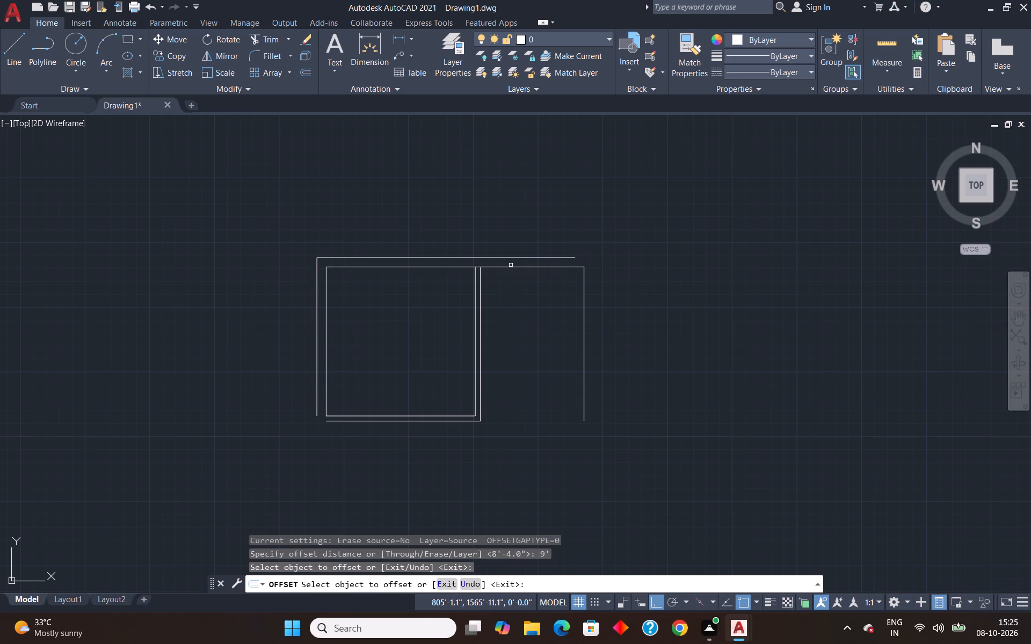
click(520, 266)
click(531, 331)
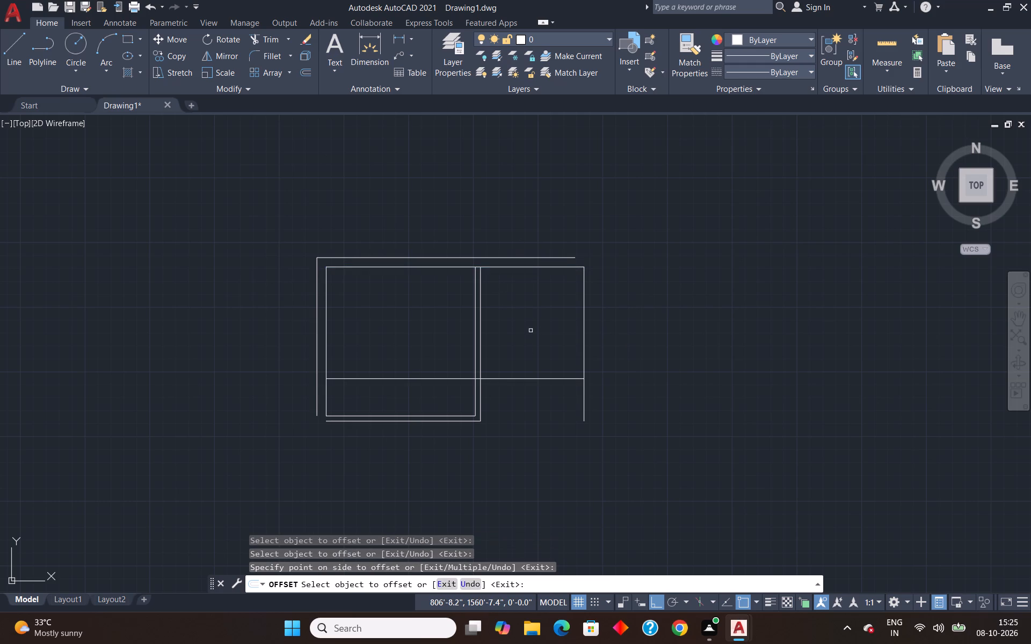
key(Escape)
Trim the second room's bottom line out of the first room and partition, and trim the right vertical line's overhang below it.
text(tr)
key(Return)
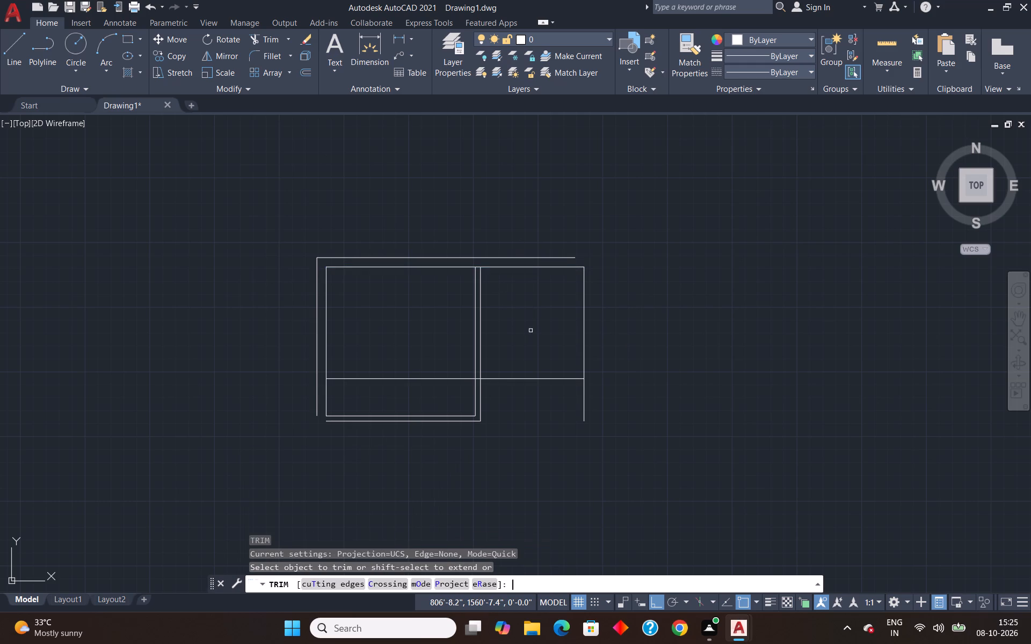
drag(434, 353, 401, 390)
scroll(481, 389, up, 3)
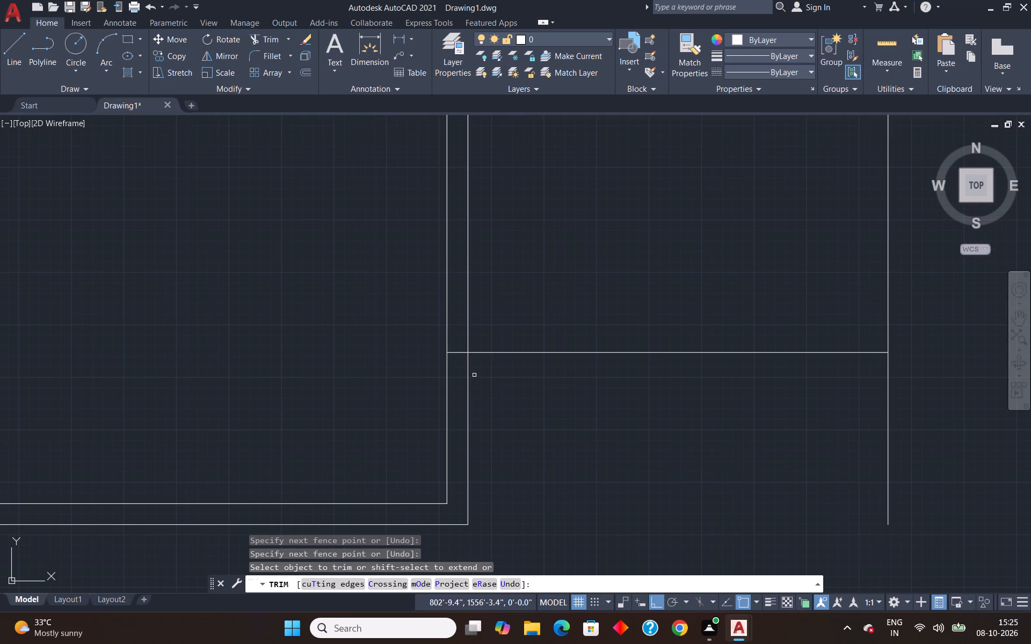
drag(461, 348, 455, 368)
drag(816, 479, 928, 466)
scroll(928, 466, down, 4)
key(Escape)
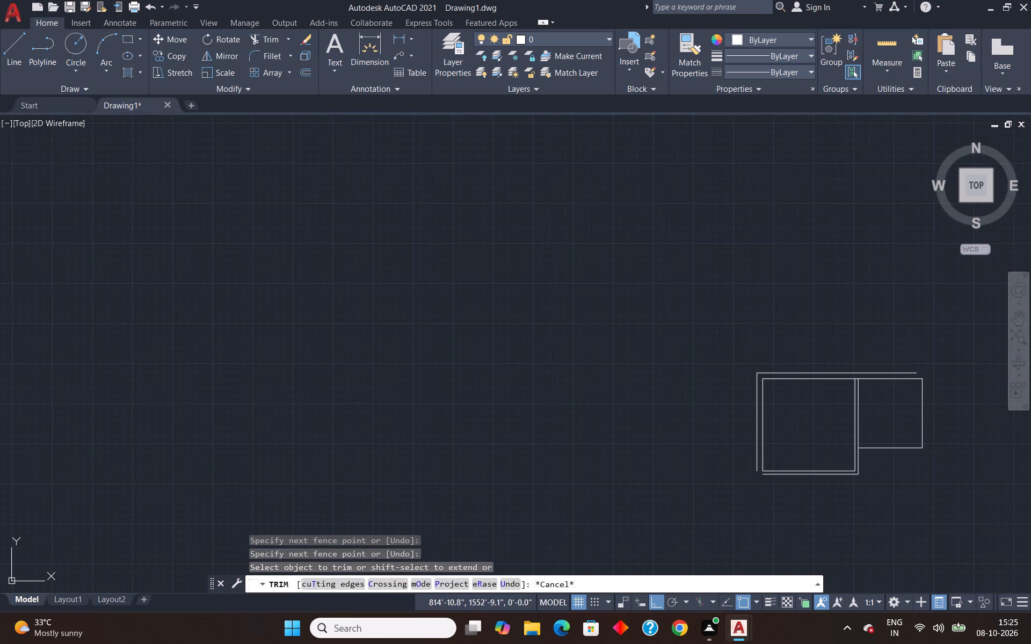
Offset the second room's bottom line 5" downward.
key(o)
key(Return)
text(5")
key(Return)
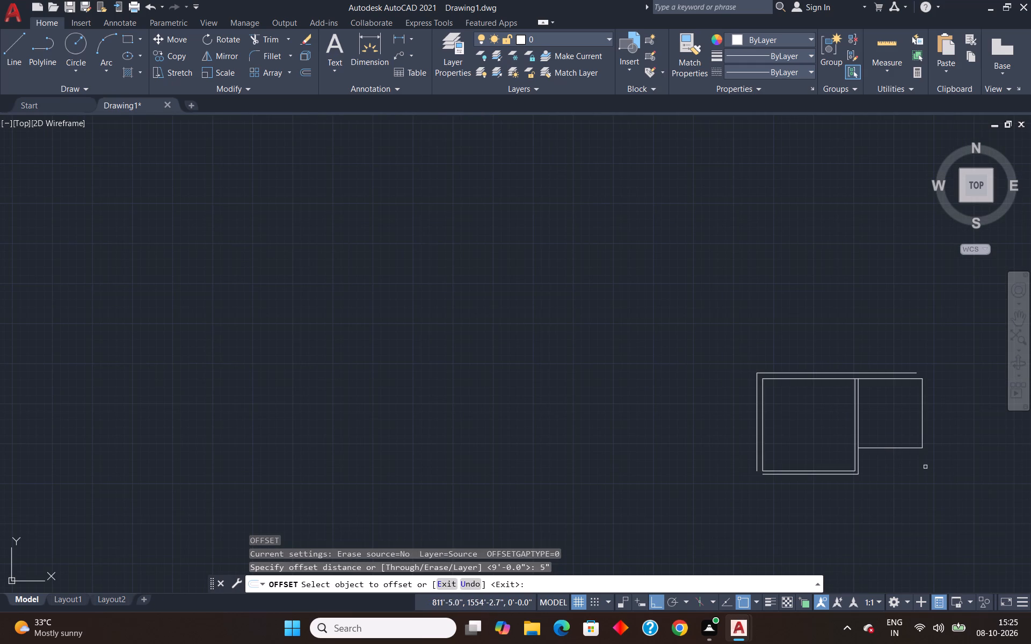
click(892, 448)
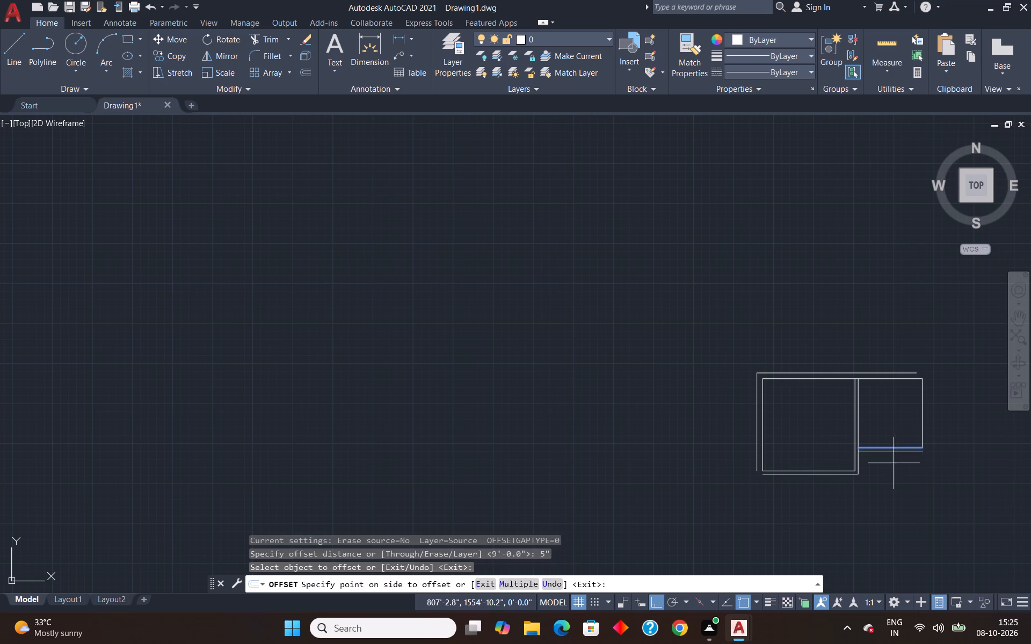
click(894, 463)
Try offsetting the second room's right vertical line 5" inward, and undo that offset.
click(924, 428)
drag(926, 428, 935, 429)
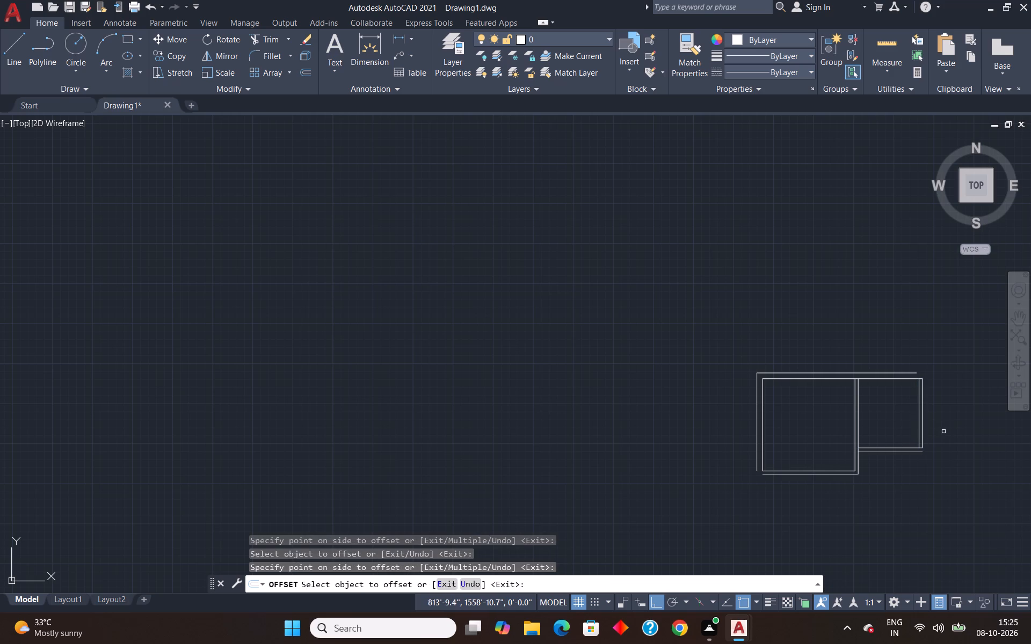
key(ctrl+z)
Offset the second room's right vertical line 5" outward to form its right wall.
click(923, 429)
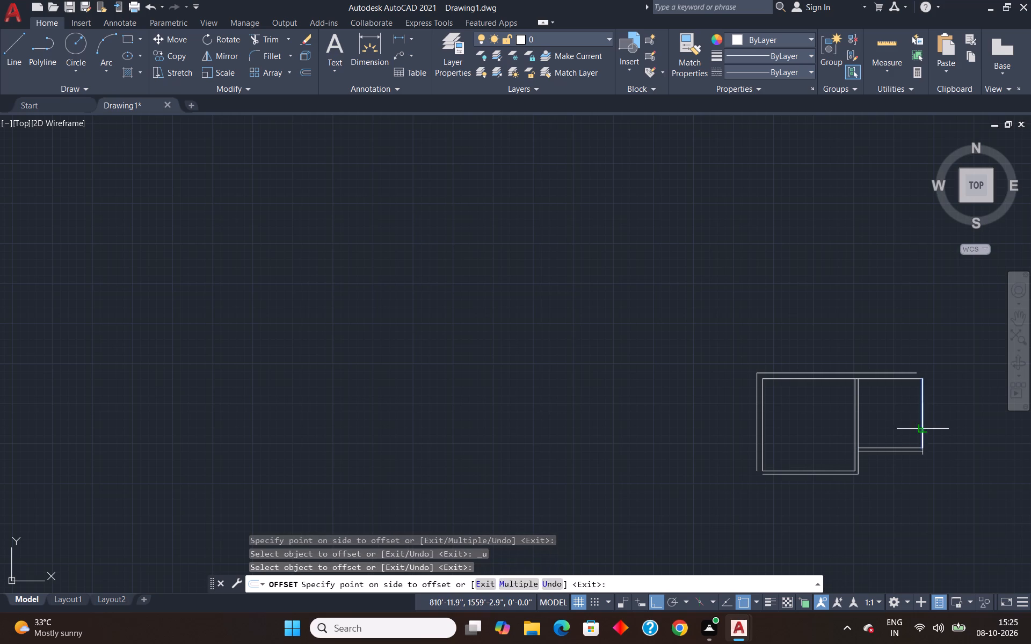
click(939, 438)
key(Escape)
Offset the second room's outer right wall line 8'4" to the right to mark the third room's right edge.
key(o)
key(Return)
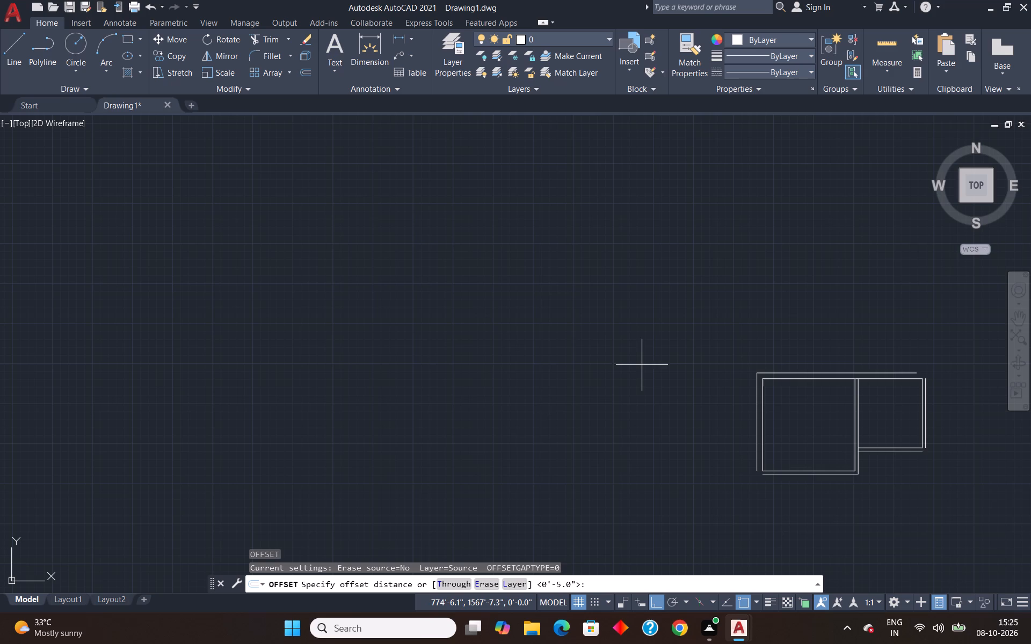
text(8'4")
key(Return)
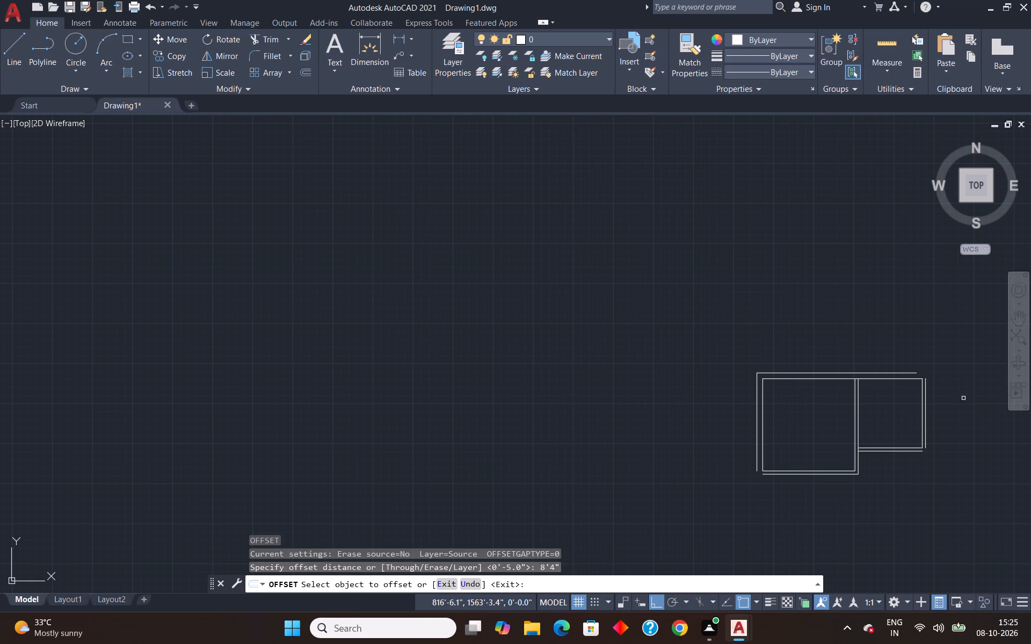
scroll(942, 406, down, 4)
scroll(950, 418, up, 5)
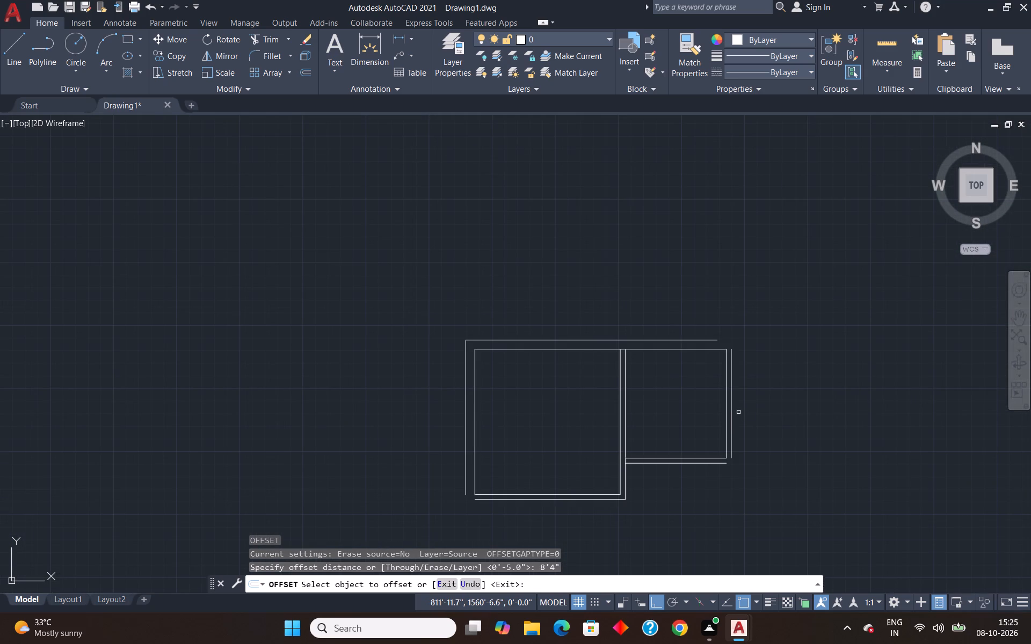
click(732, 409)
click(822, 429)
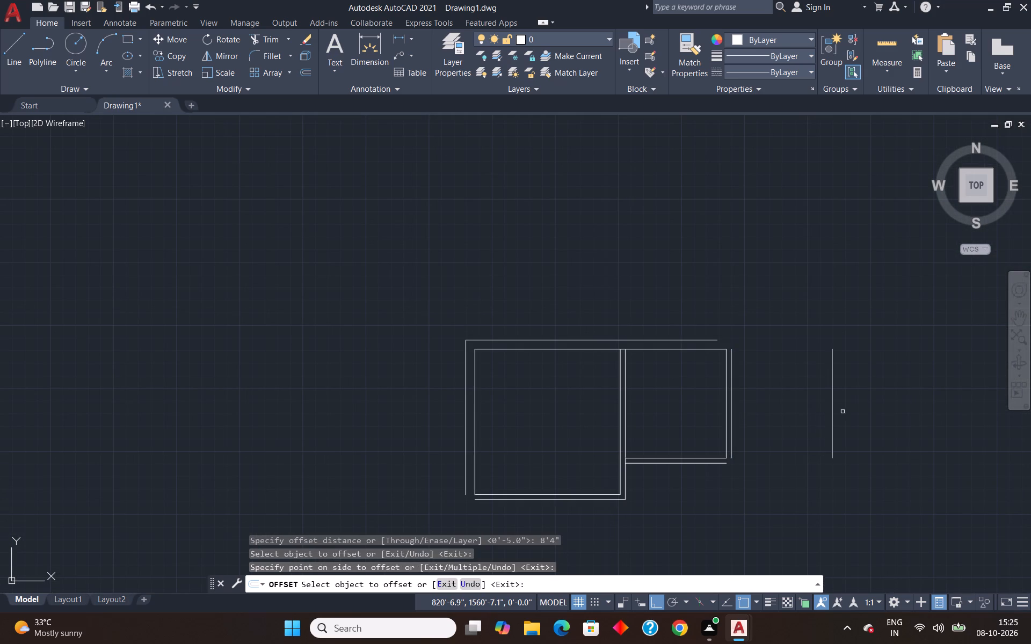
key(Escape)
Extend the top wall's inner line to the third room's right vertical line.
text(ex)
key(Return)
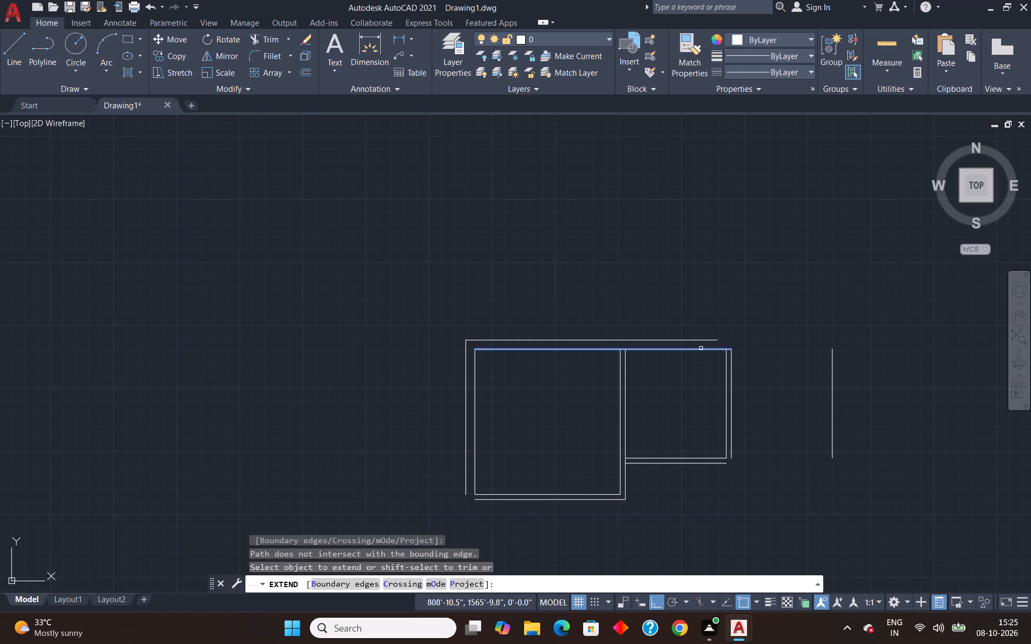
click(701, 348)
click(710, 348)
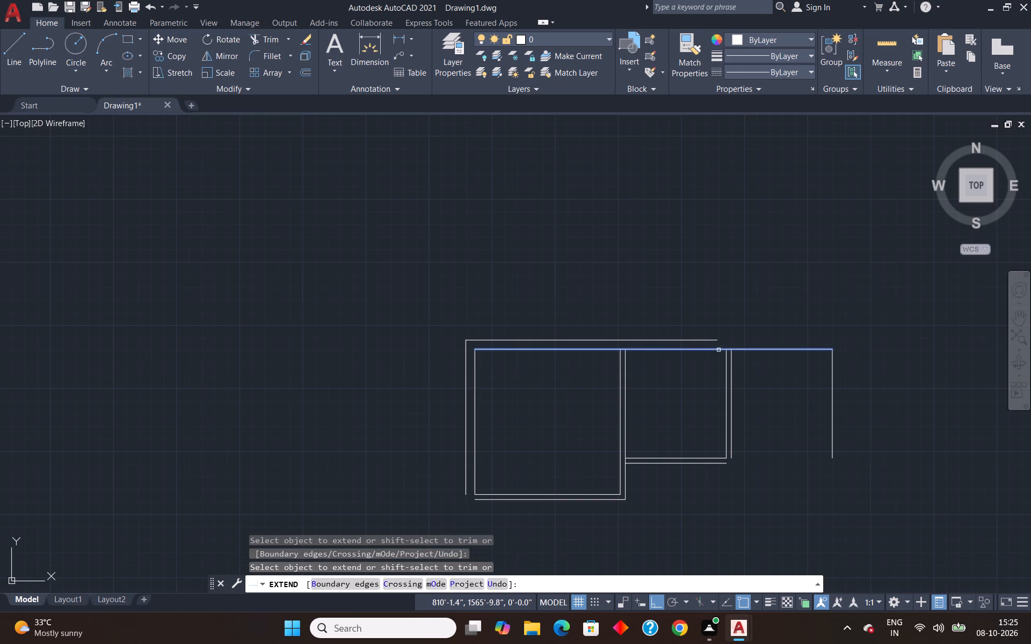
key(Escape)
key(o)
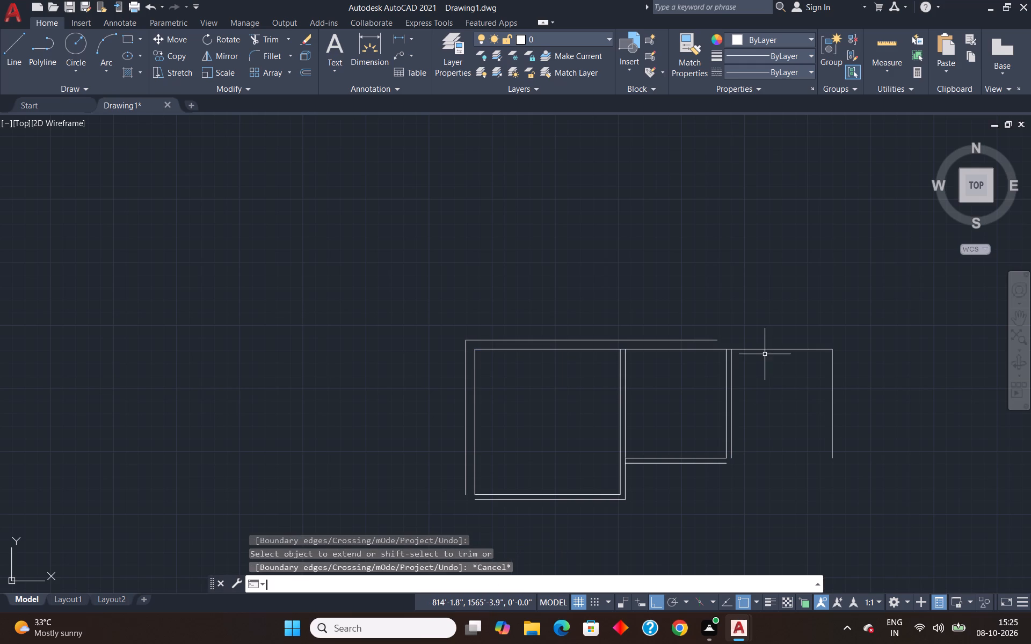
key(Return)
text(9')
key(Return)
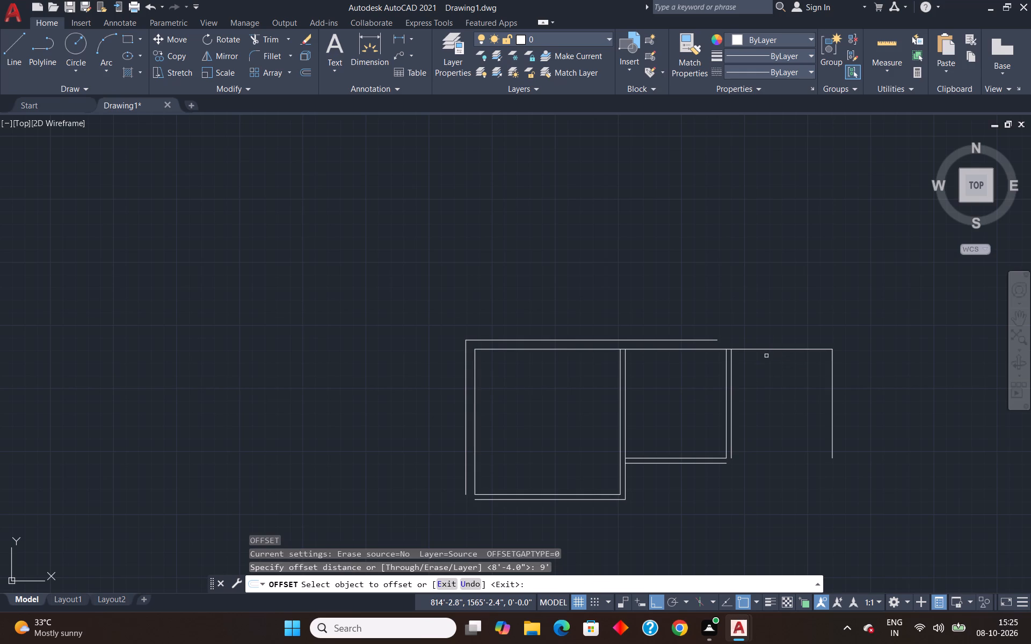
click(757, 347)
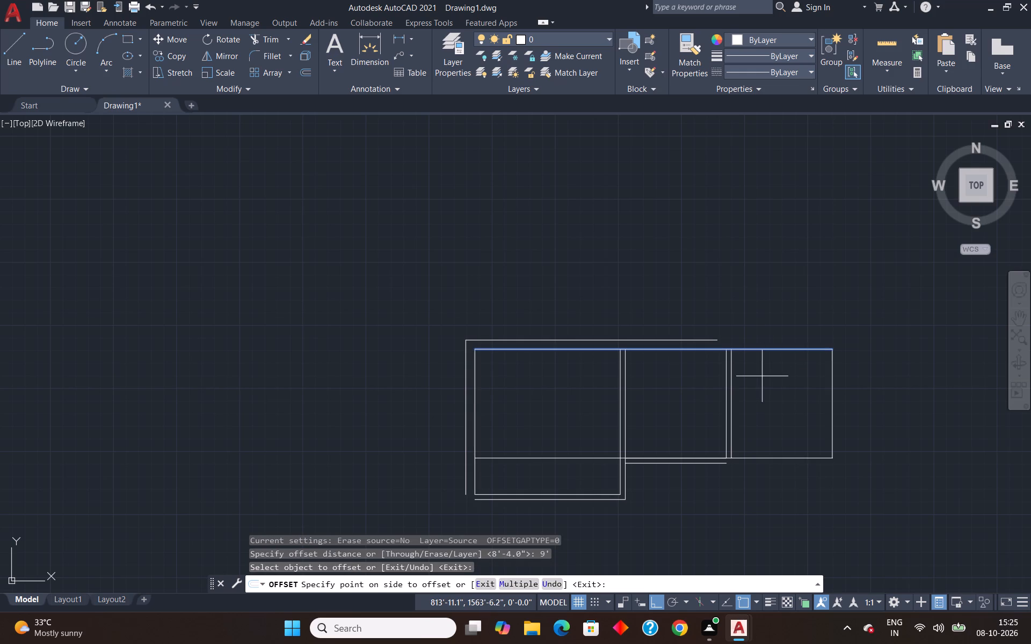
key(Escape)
Extend the second room's bottom line through the partition to the third room's right vertical line.
key(e)
key(x)
key(Return)
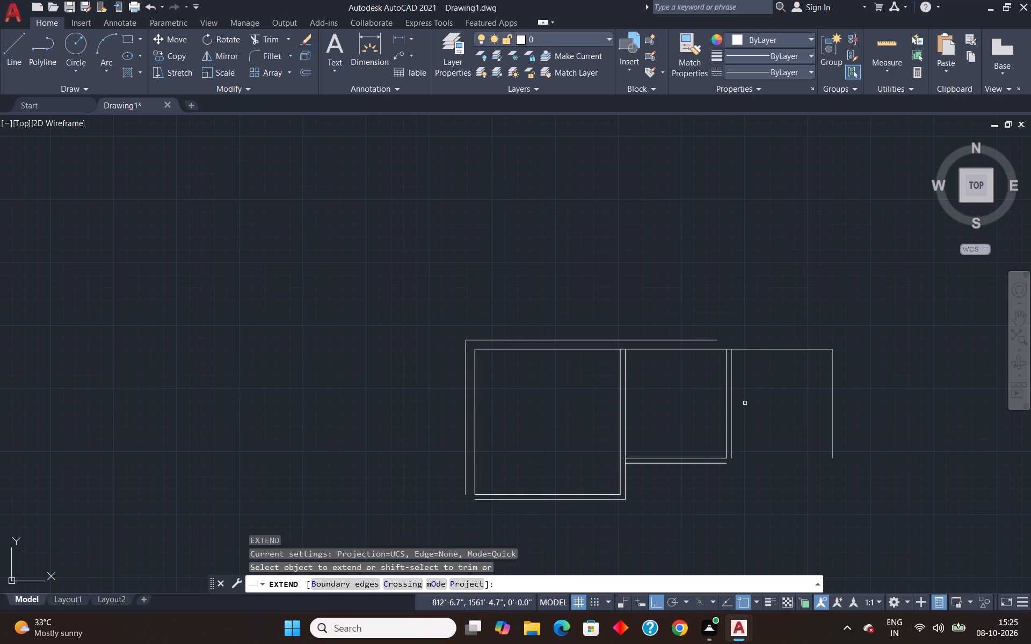
click(718, 458)
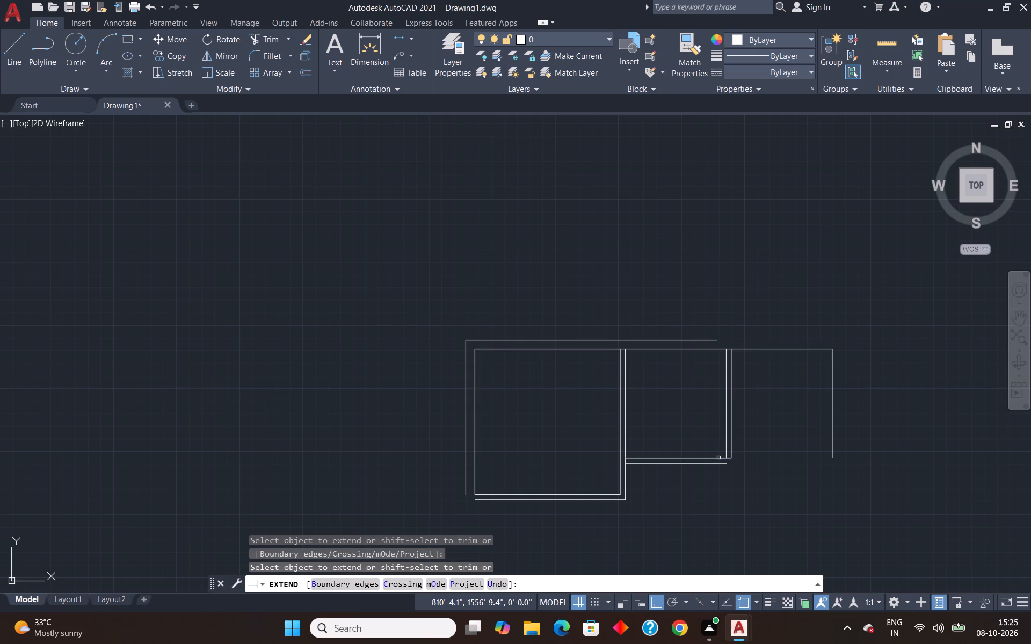
click(722, 458)
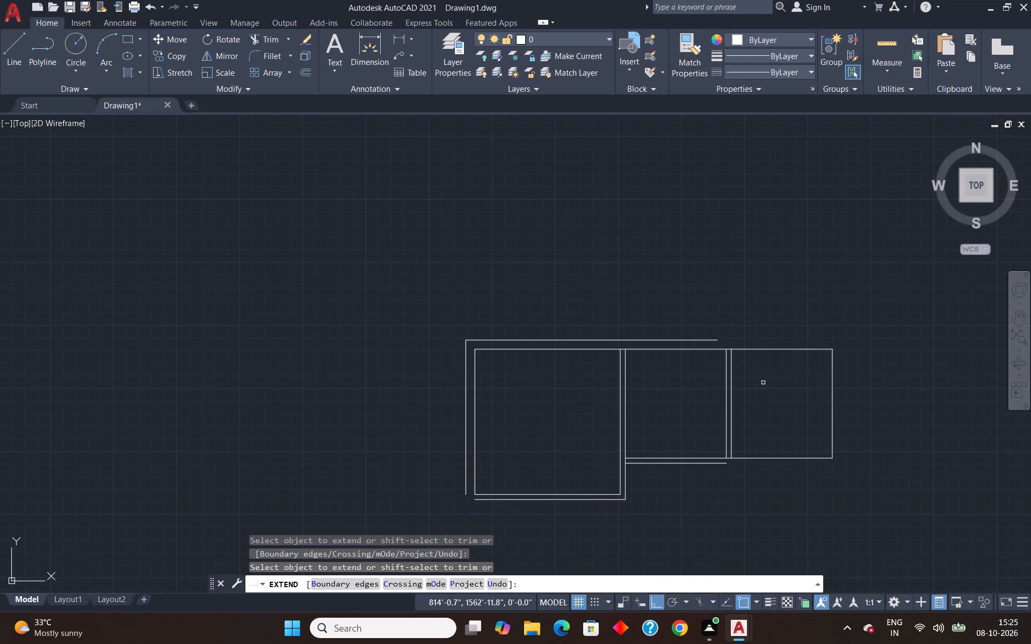
key(Escape)
Offset the third room's right vertical line 5" outward and the extended bottom line 5" downward.
key(o)
key(Return)
text(5")
key(Return)
click(832, 414)
click(871, 423)
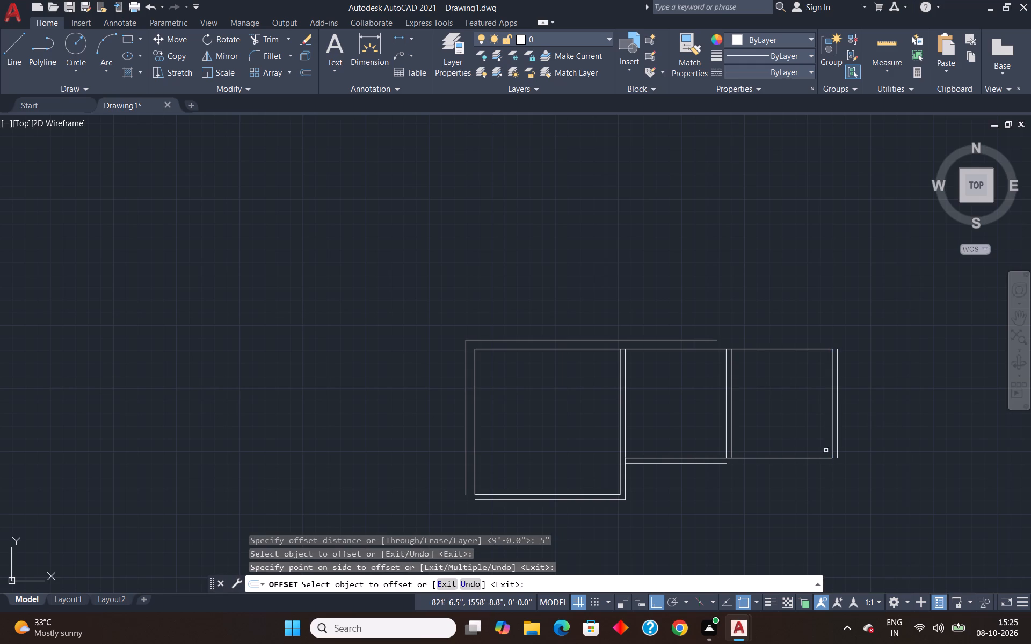
click(781, 459)
click(781, 479)
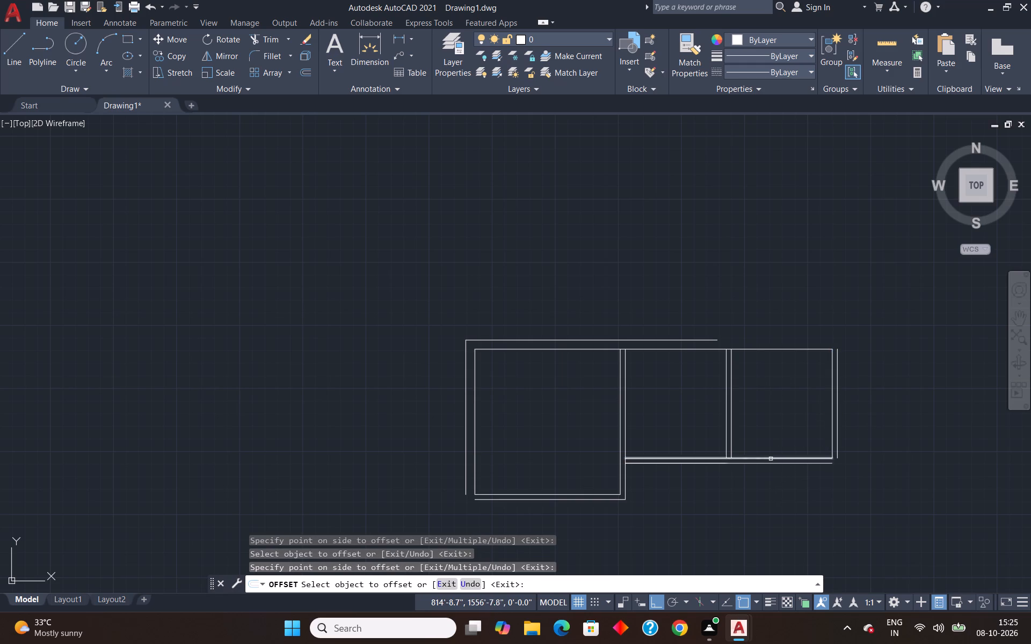
key(Escape)
Delete the shorter overlapping outer bottom wall line beneath the second room.
scroll(811, 460, up, 2)
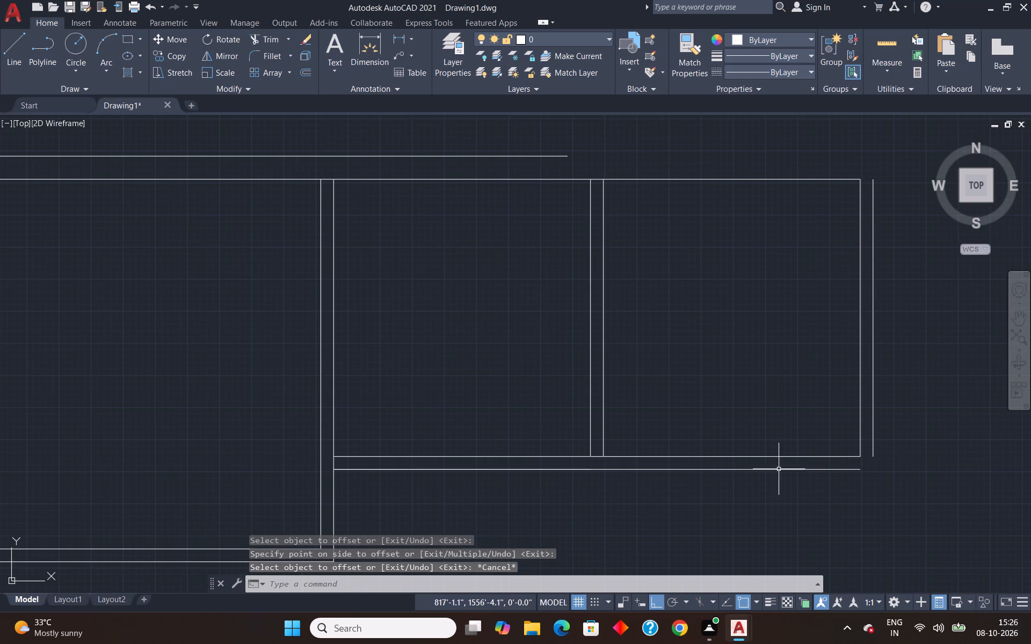
click(541, 471)
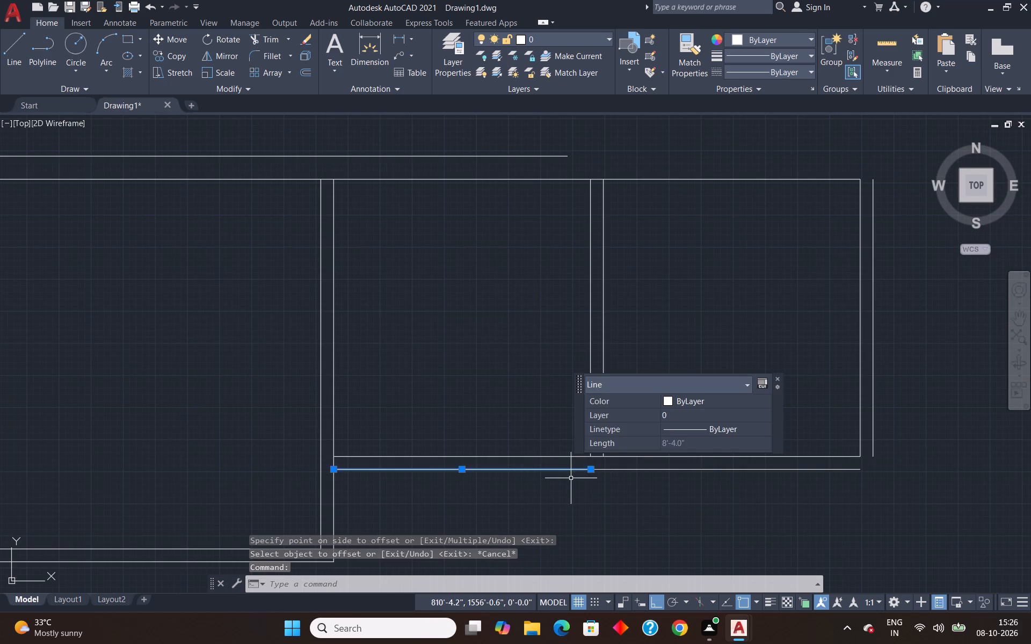
key(Delete)
scroll(642, 397, down, 3)
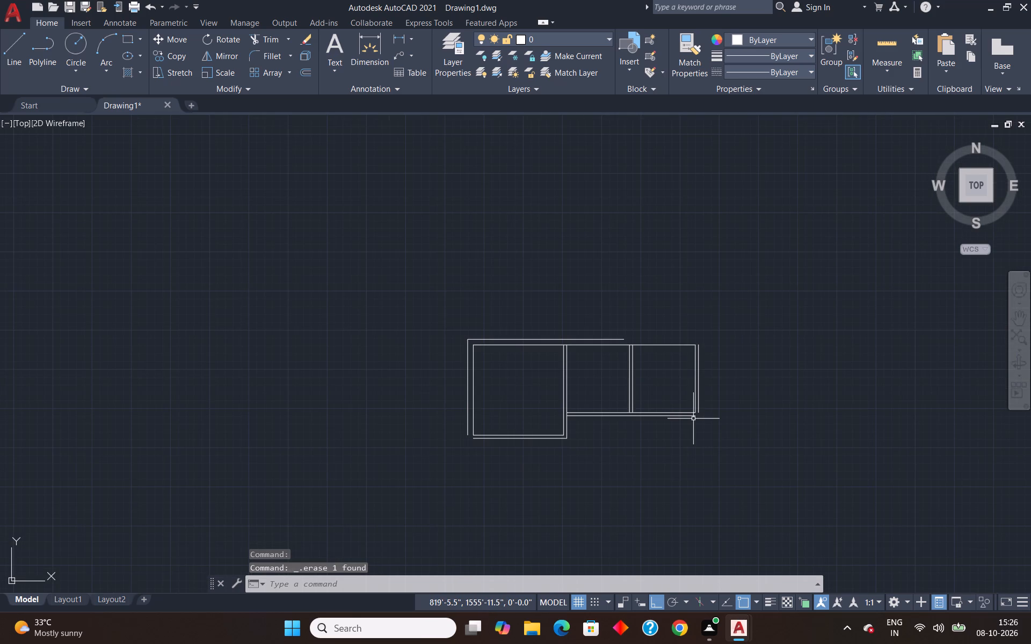
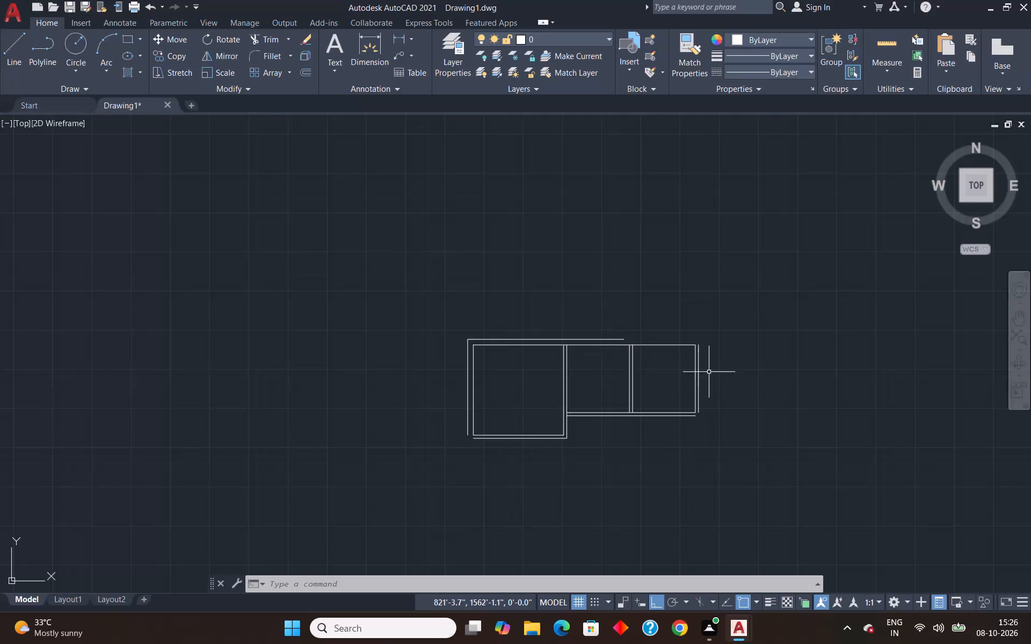
Offset the third room's outer right wall line 12' outward to set the width of a fourth room.
scroll(710, 372, down, 1)
scroll(718, 378, up, 3)
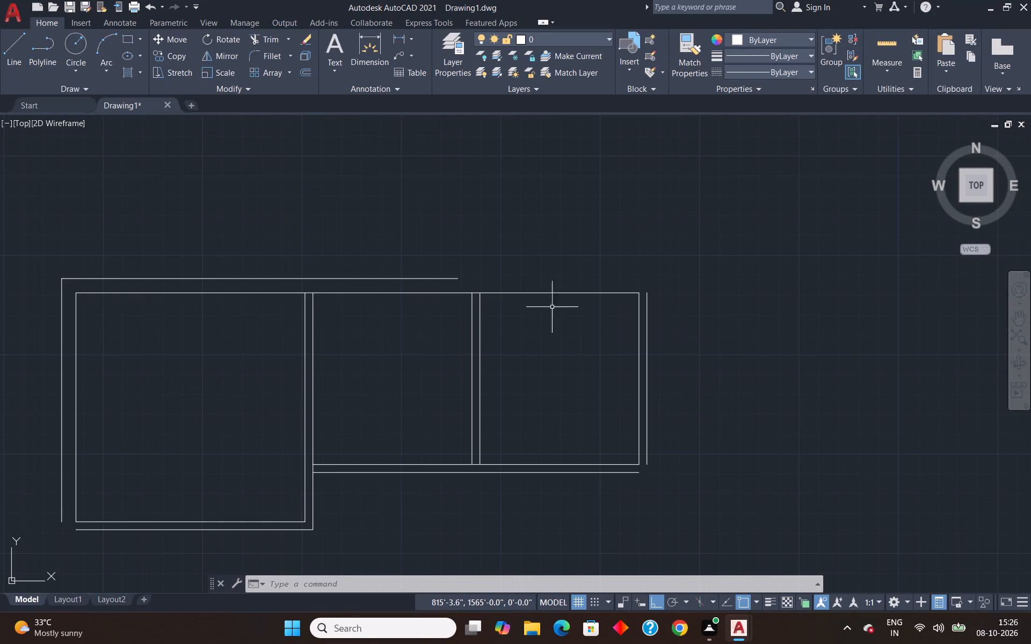
scroll(592, 292, down, 3)
scroll(634, 306, up, 2)
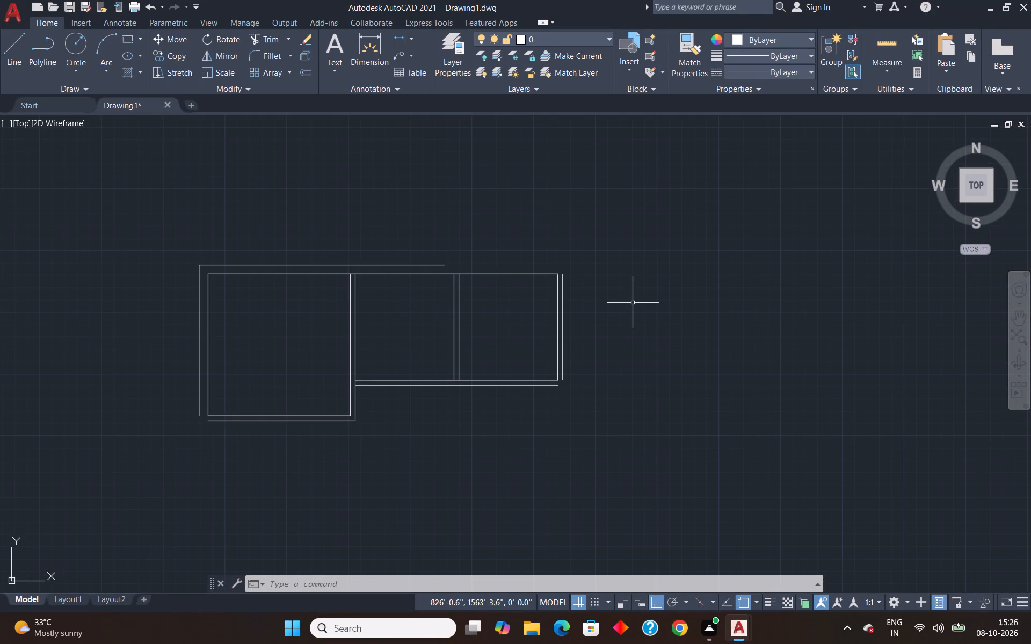
key(o)
key(Return)
text(12')
key(Return)
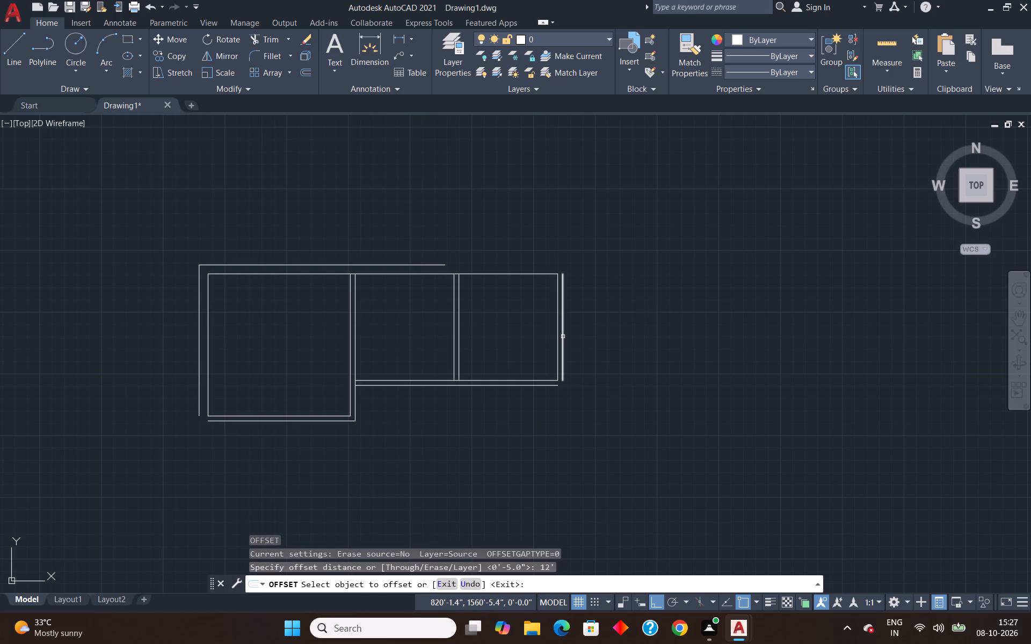
click(563, 336)
click(708, 332)
key(Escape)
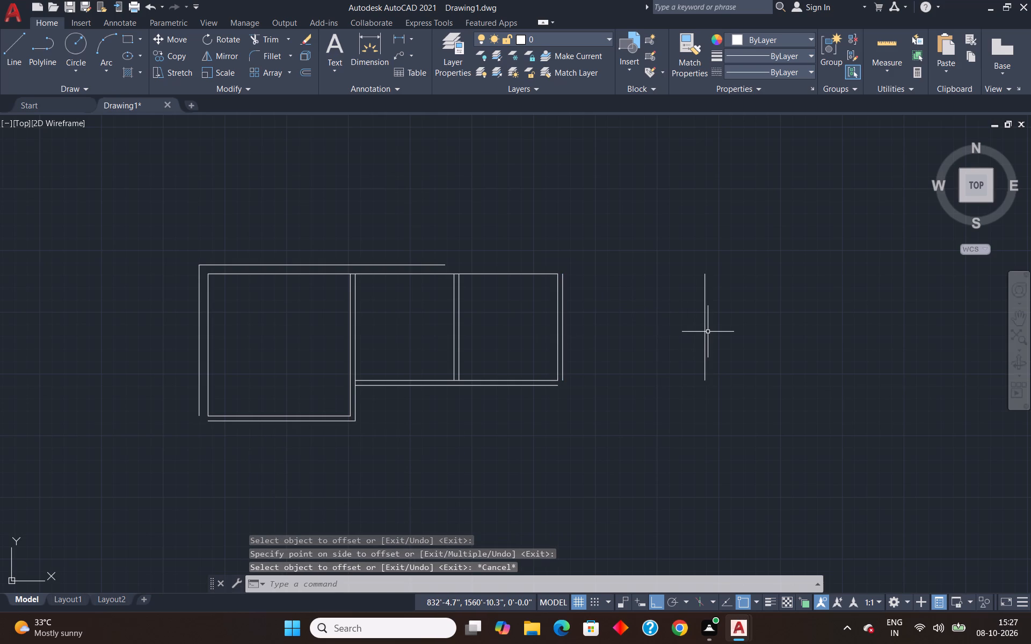
Offset the fourth room's new right vertical line 5" outward for the wall thickness.
key(o)
key(Return)
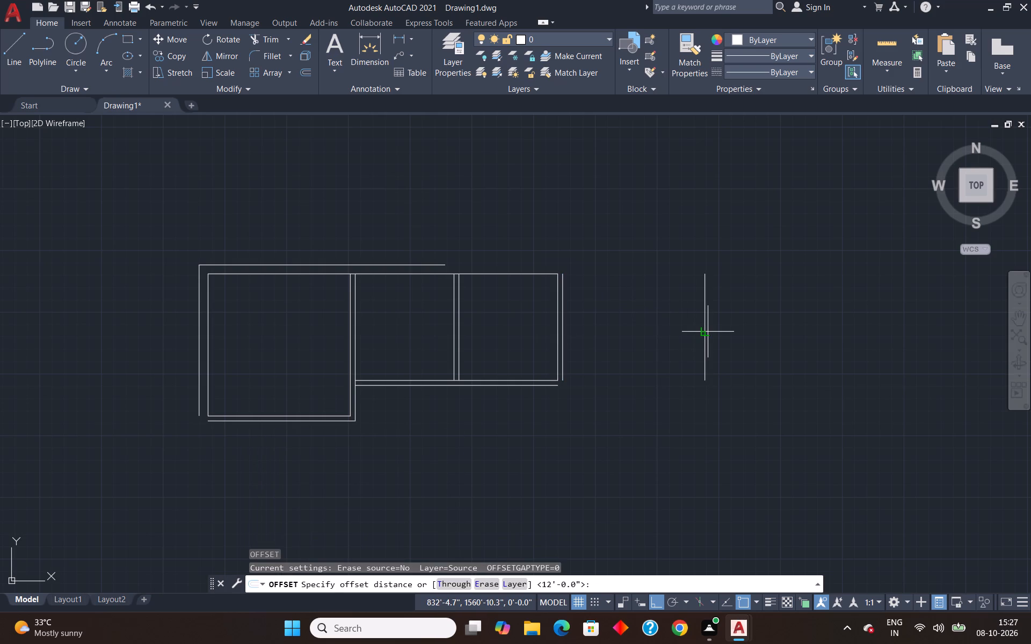
text(5")
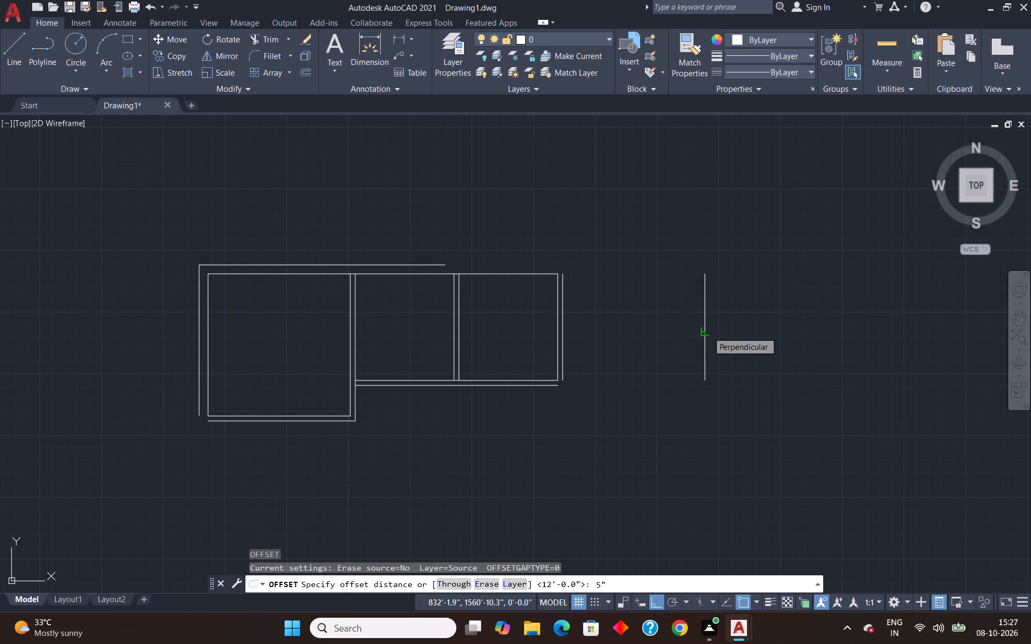
key(Return)
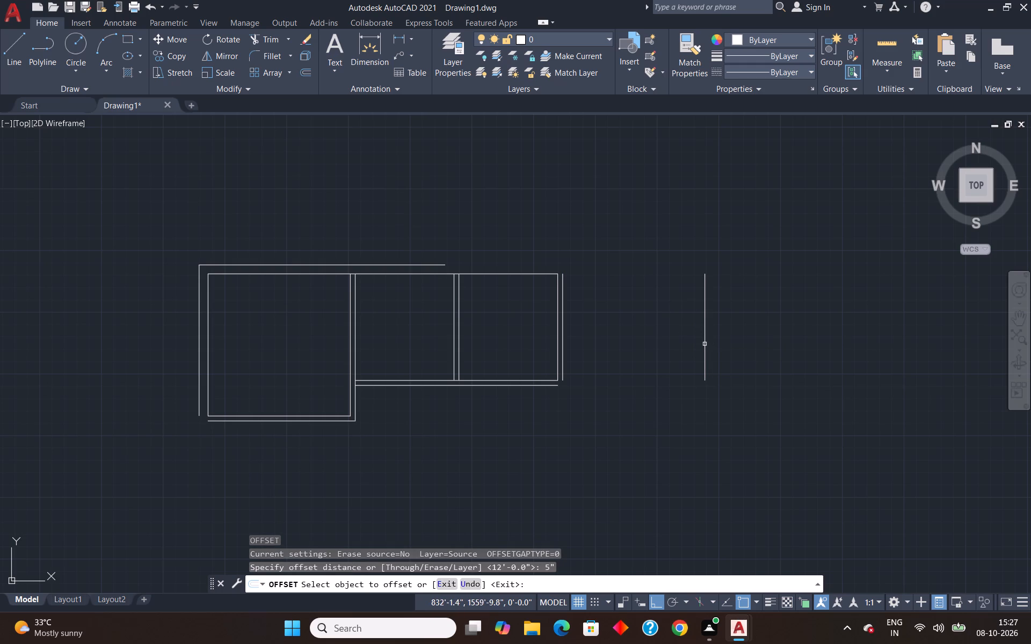
click(705, 344)
click(788, 366)
key(Escape)
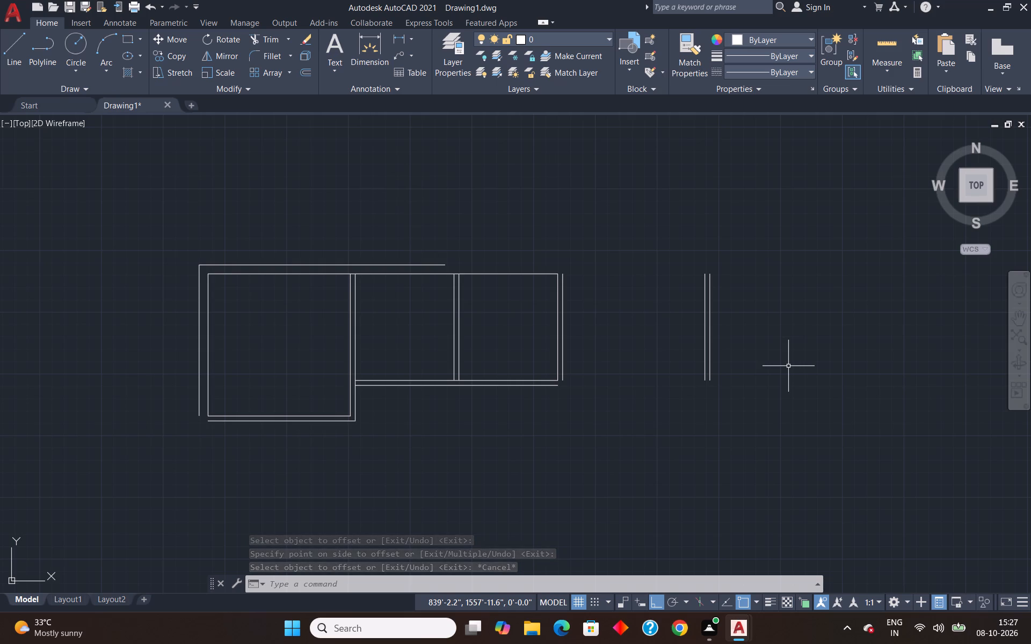
Extend the top wall's inner line across to the fourth room's inner right vertical line.
text(ex)
key(Return)
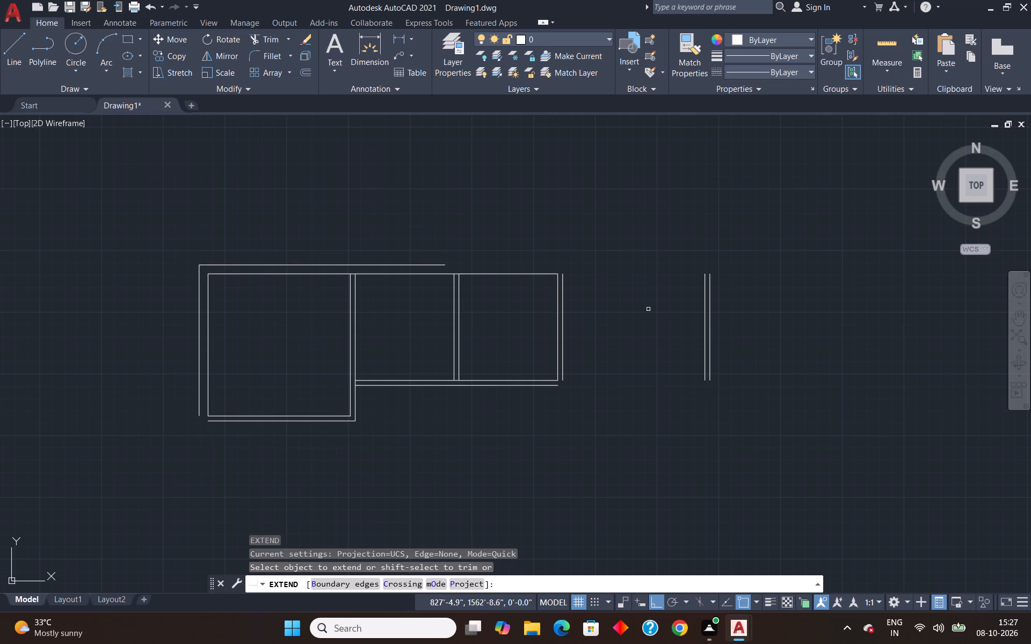
click(551, 275)
click(554, 273)
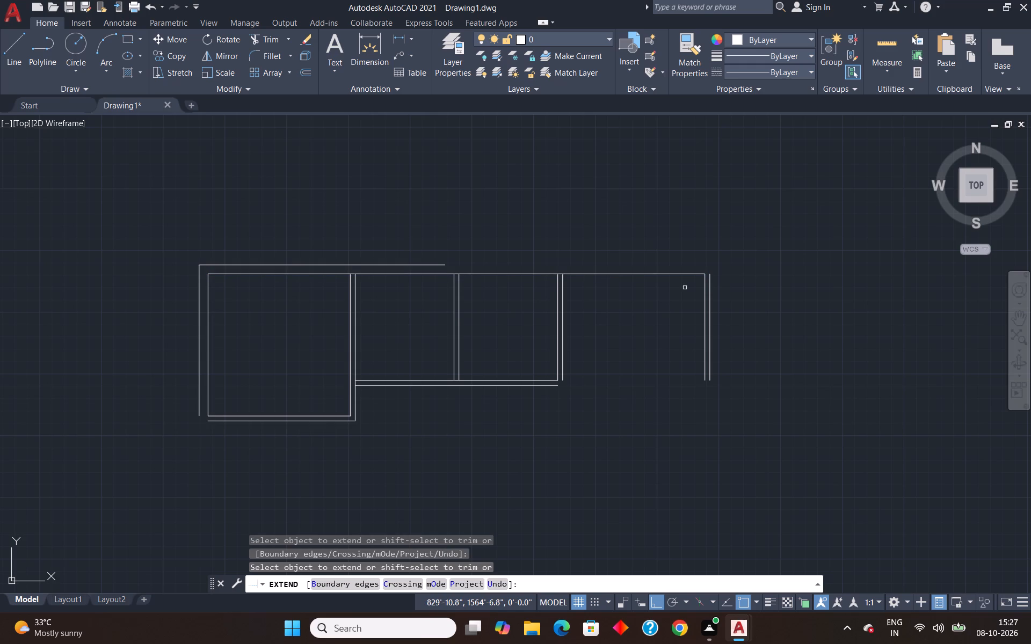
key(Escape)
Offset the extended top inner wall line 14' downward to form the fourth room's bottom line.
key(o)
key(Return)
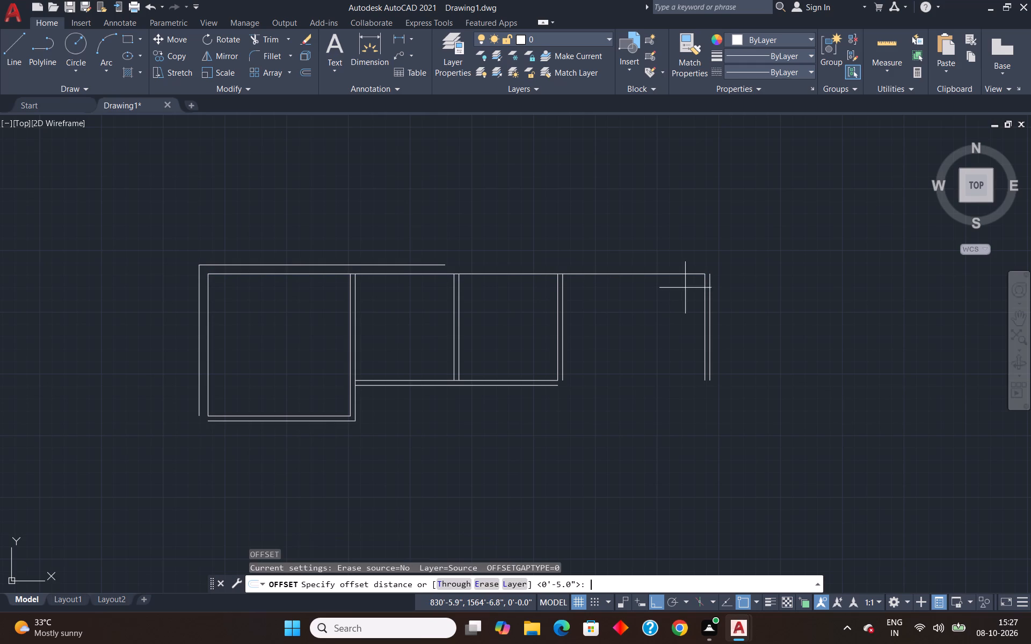
text(14')
key(Return)
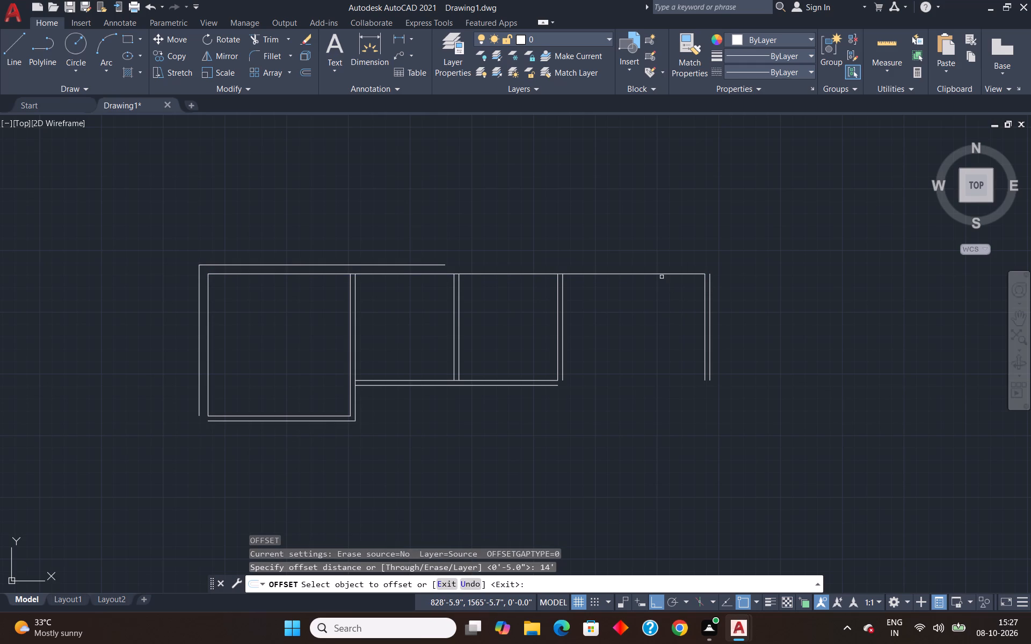
click(659, 272)
click(679, 408)
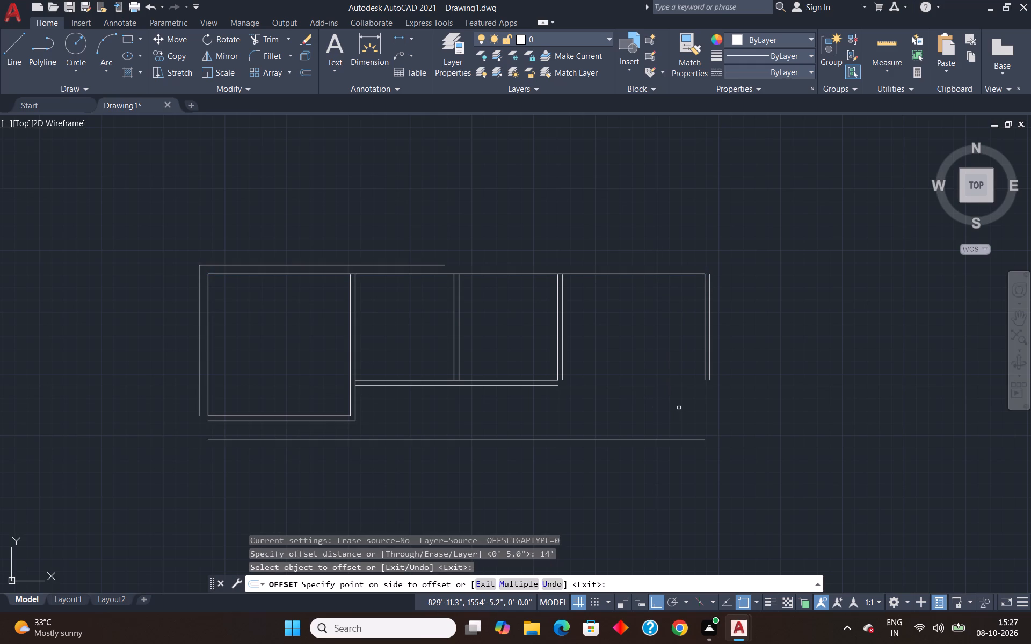
key(Escape)
Extend the fourth room's inner left and right vertical lines down to its bottom line.
text(ex)
key(Return)
click(706, 373)
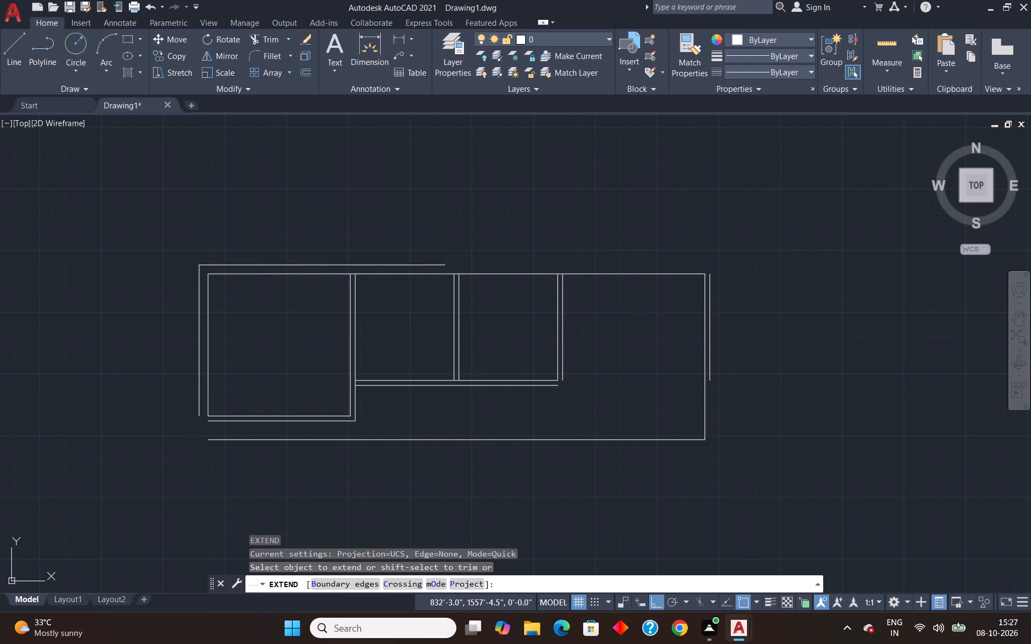
click(562, 354)
key(Escape)
Trim the part of the new bottom line that runs beyond the fourth room beneath the other rooms.
text(tr)
key(Return)
drag(530, 417, 503, 467)
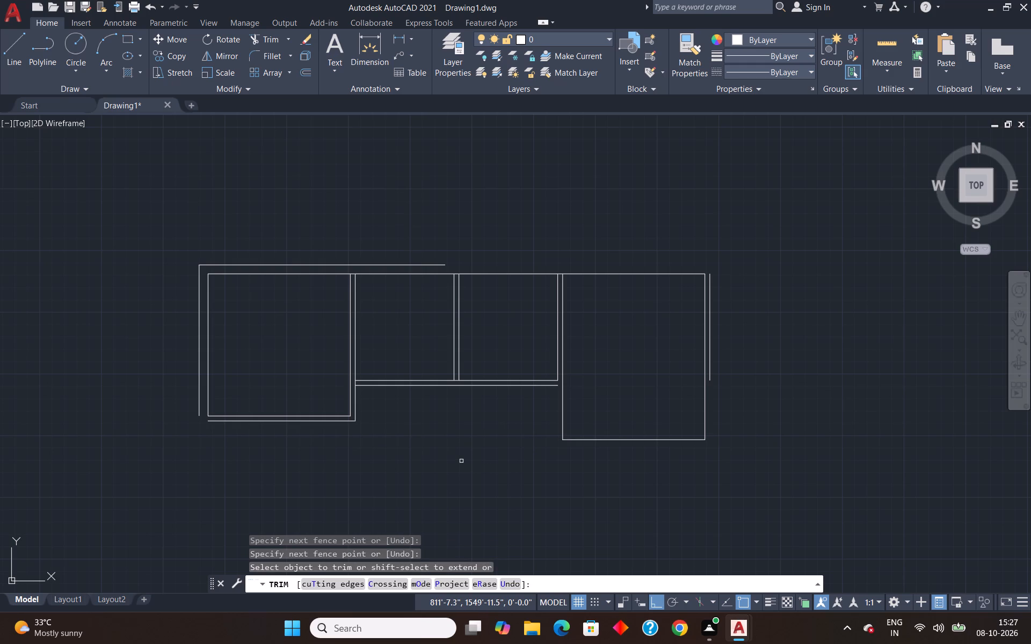
key(Escape)
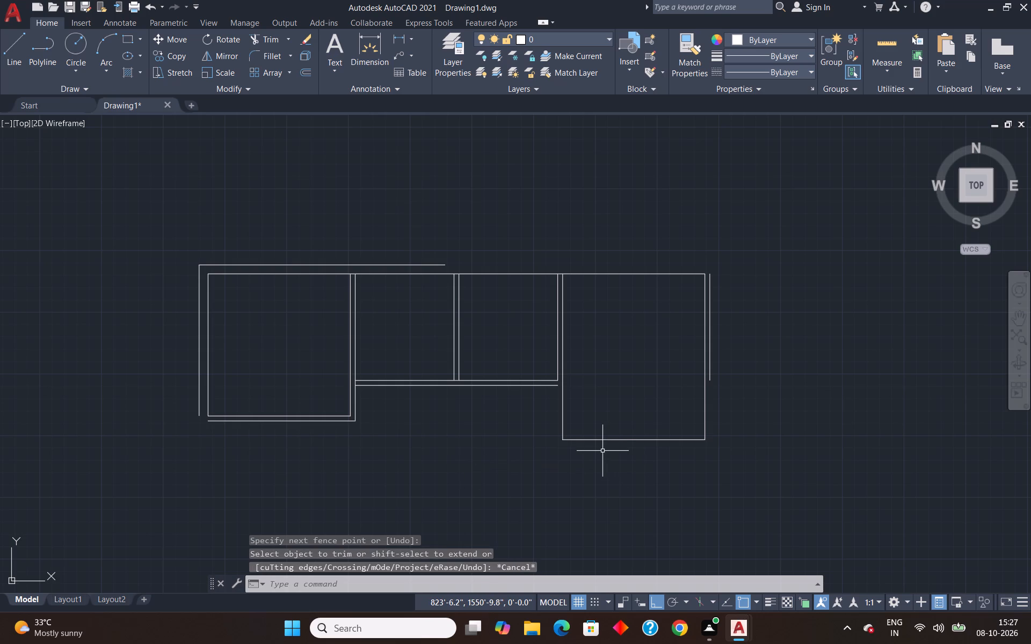
Offset the fourth room's inner right line 5" outward and its bottom line 5" downward.
scroll(602, 451, up, 1)
key(o)
key(Return)
text(5")
key(Return)
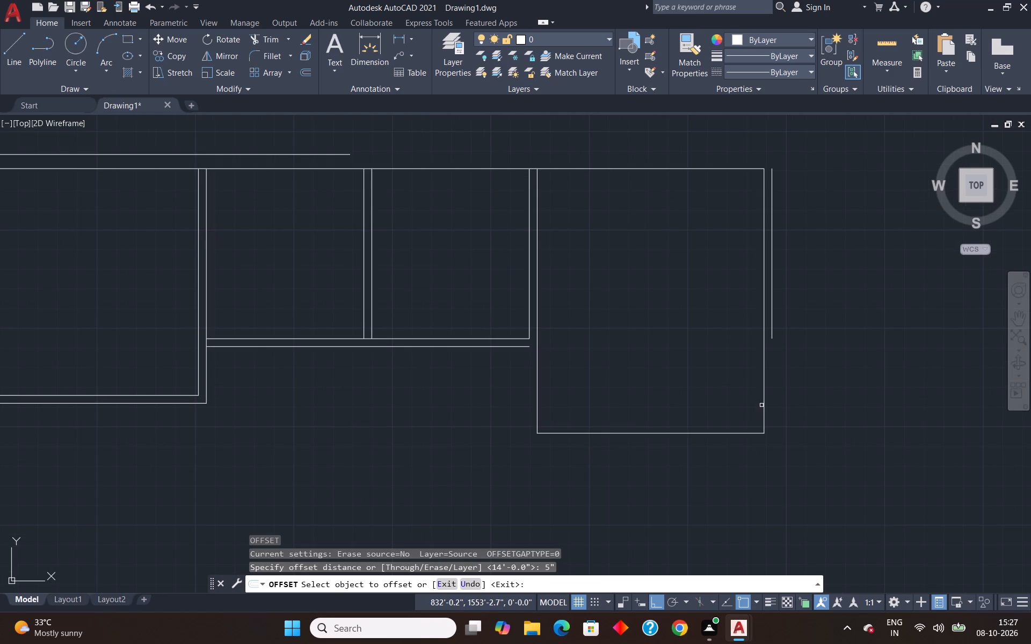
click(764, 408)
click(796, 413)
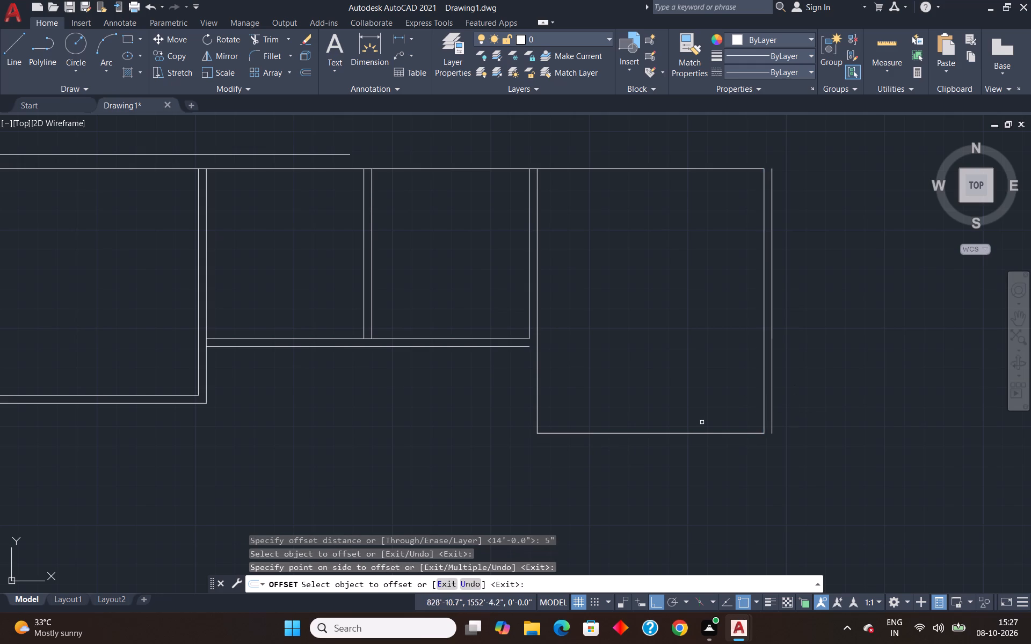
click(703, 433)
click(722, 471)
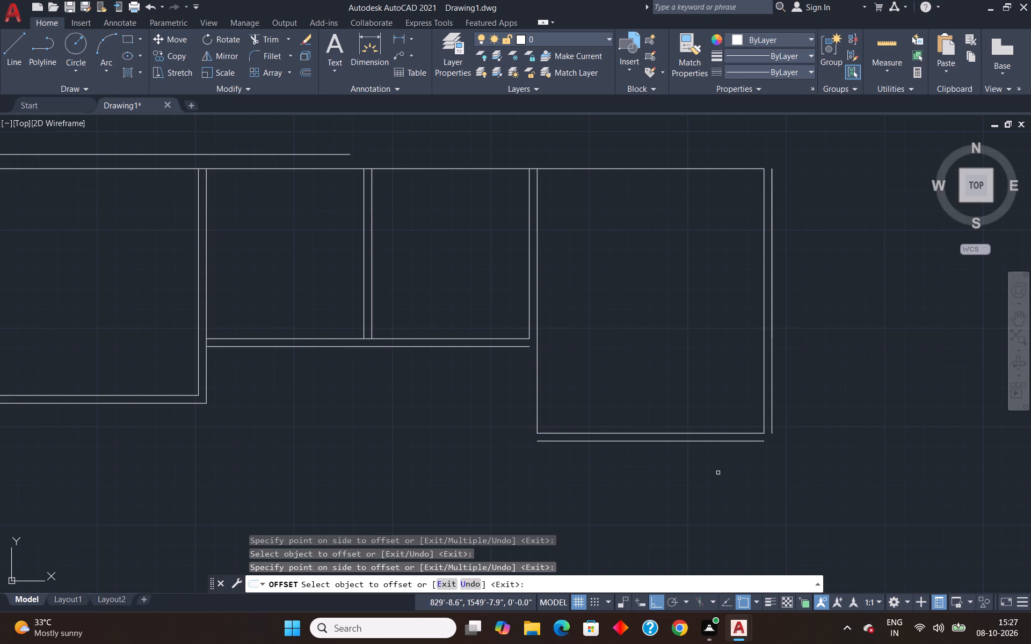
key(Escape)
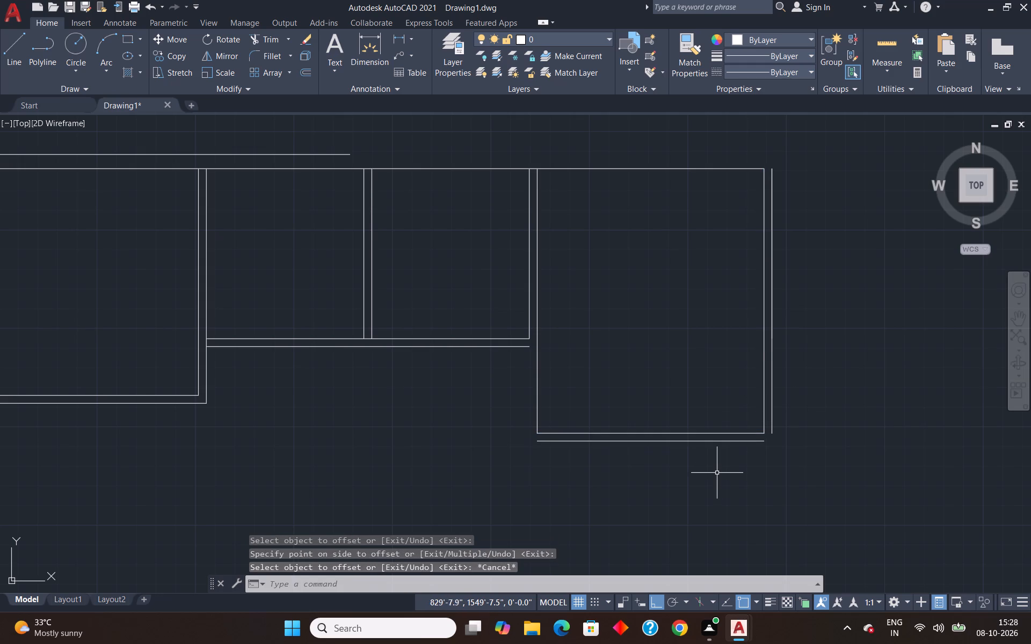
Delete the shorter overlapping outer right wall line of the fourth room.
click(770, 254)
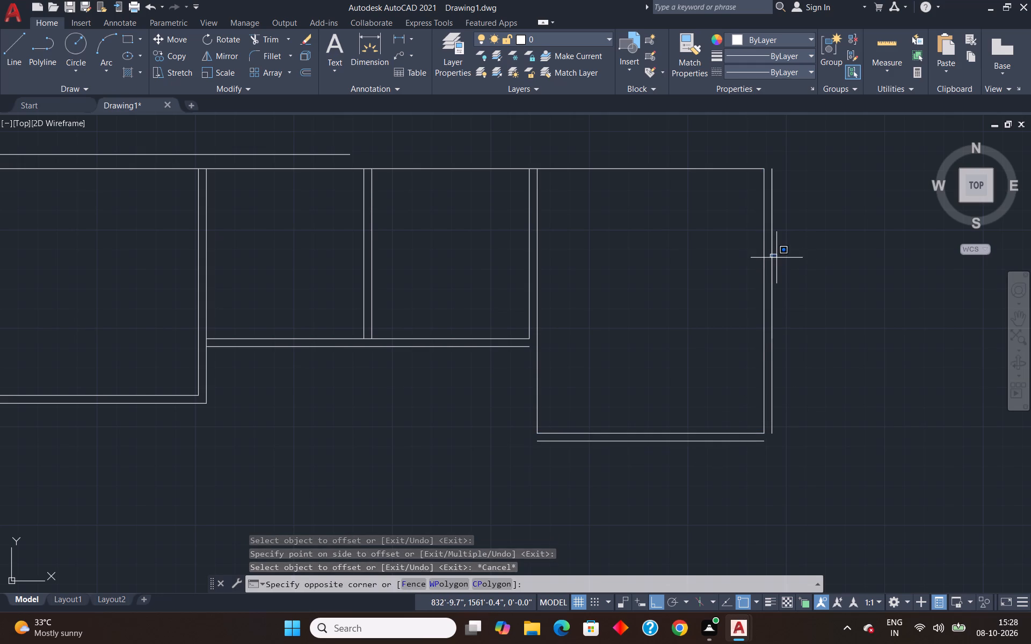
click(773, 258)
click(773, 225)
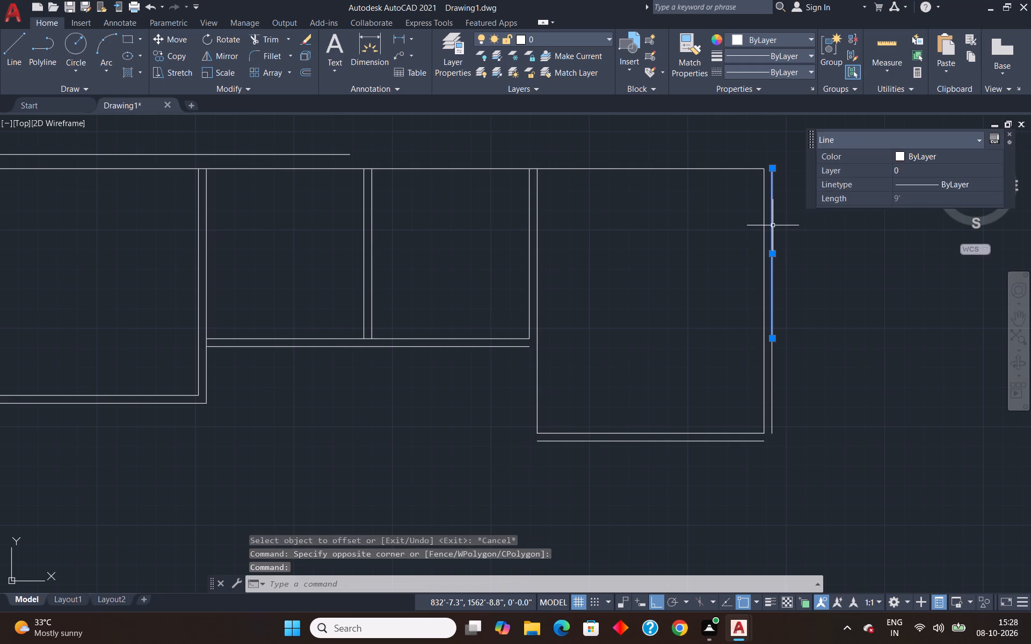
key(Delete)
Fillet the fourth room's outer bottom and outer right wall lines into a sharp corner with zero radius.
key(f)
key(Return)
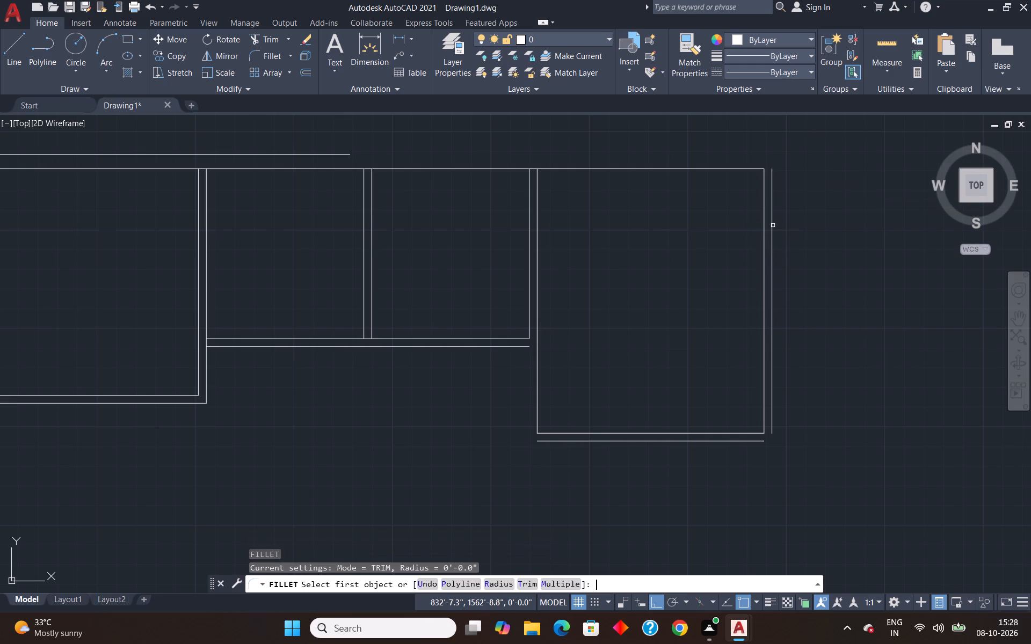
click(717, 439)
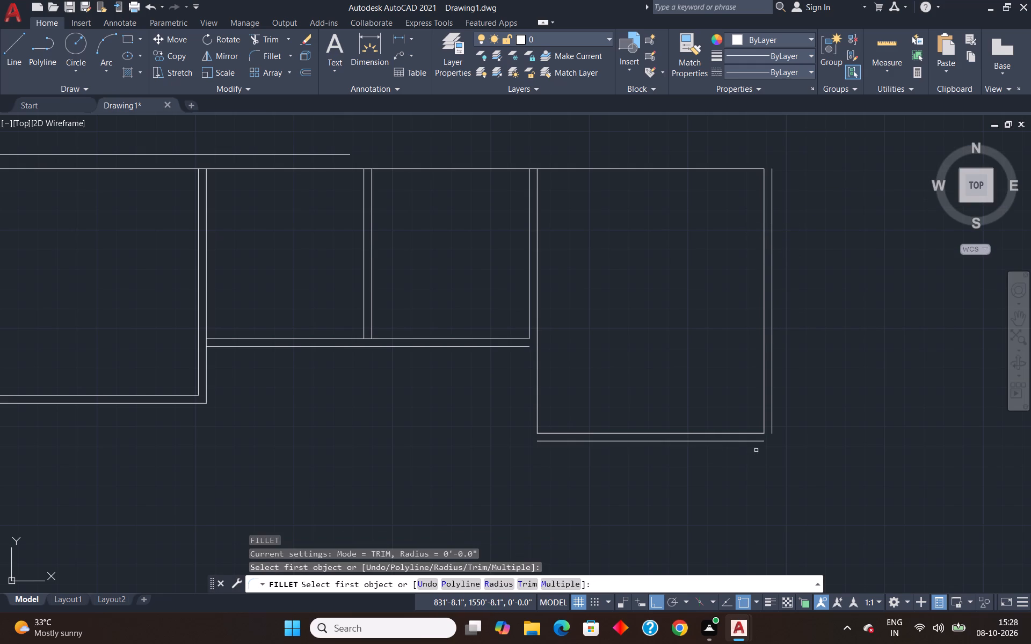
click(752, 440)
click(771, 425)
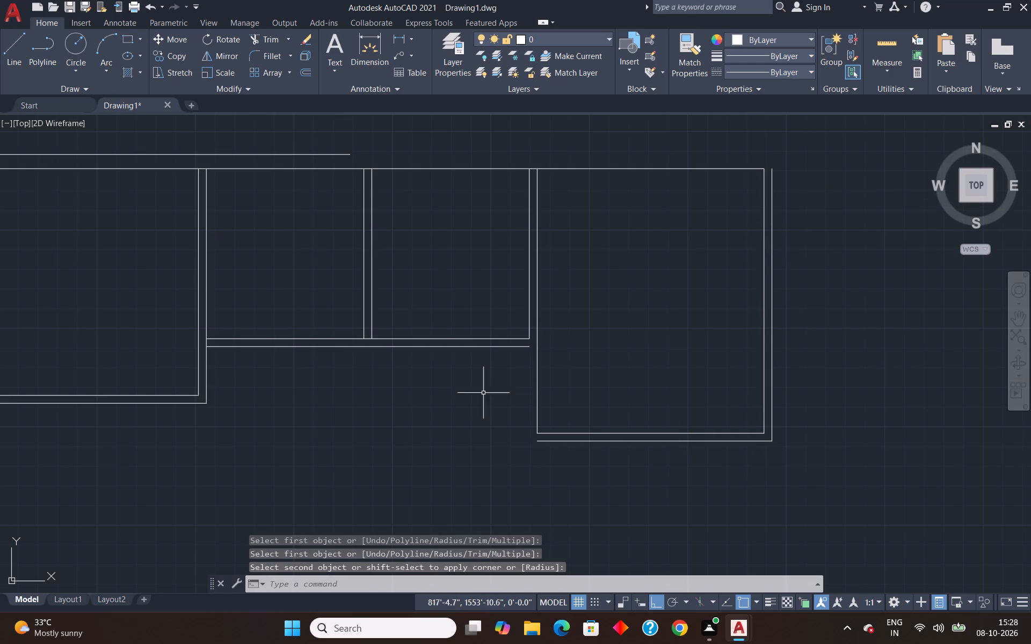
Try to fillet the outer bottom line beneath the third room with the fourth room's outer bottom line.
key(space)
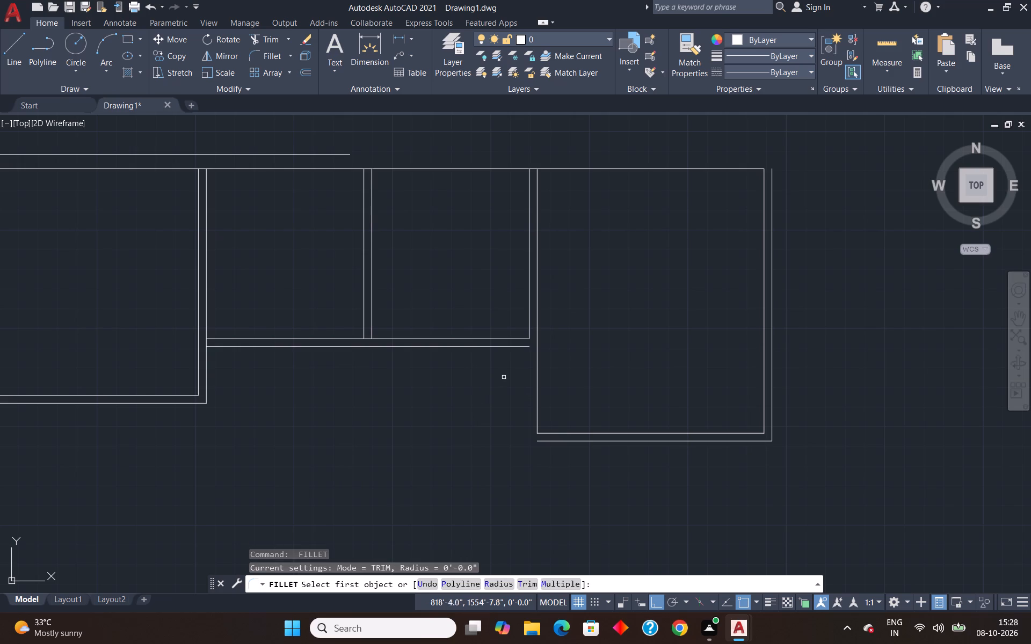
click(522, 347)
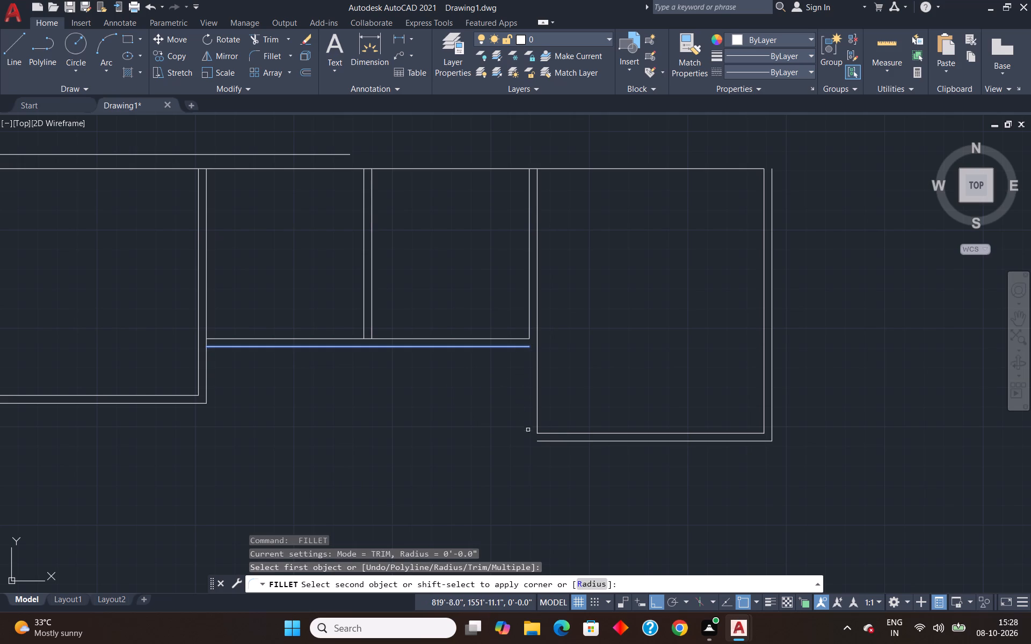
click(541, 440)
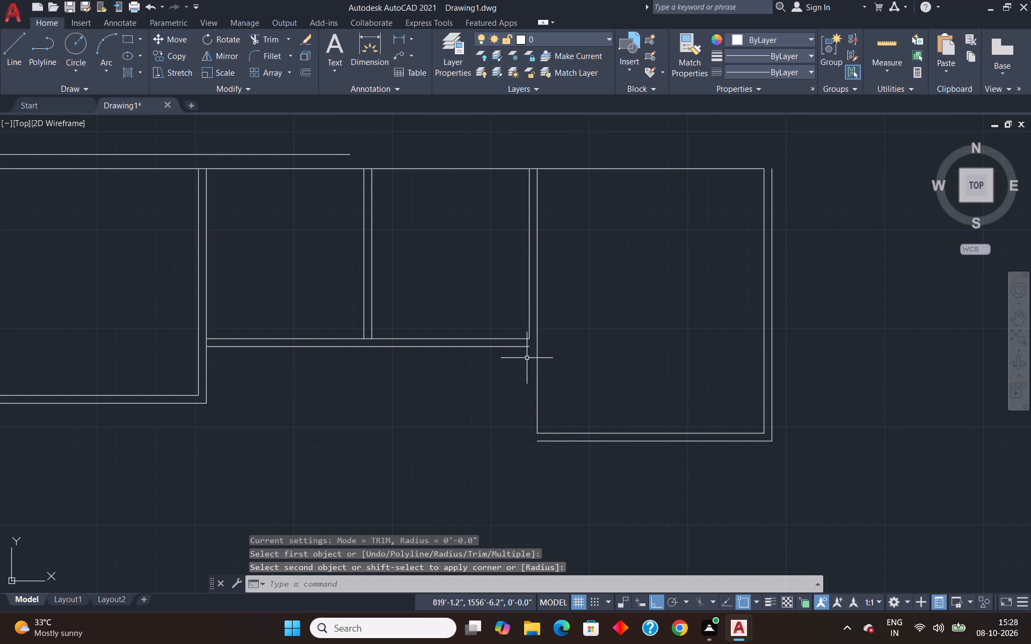
Fillet the third room's right vertical line with the fourth room's outer bottom line into a sharp corner.
click(531, 325)
key(space)
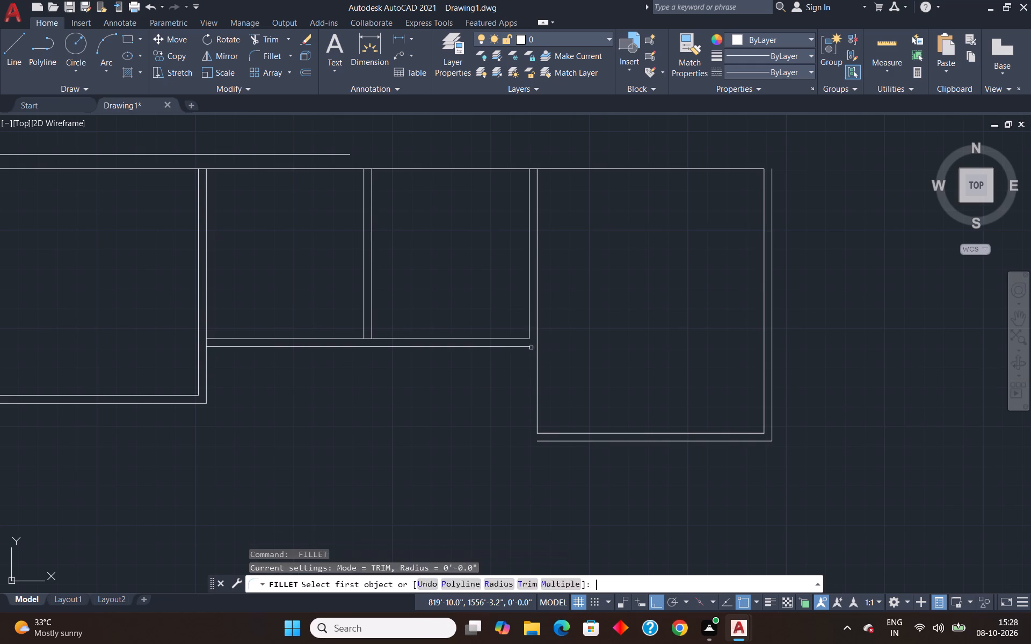
key(space)
key(space)
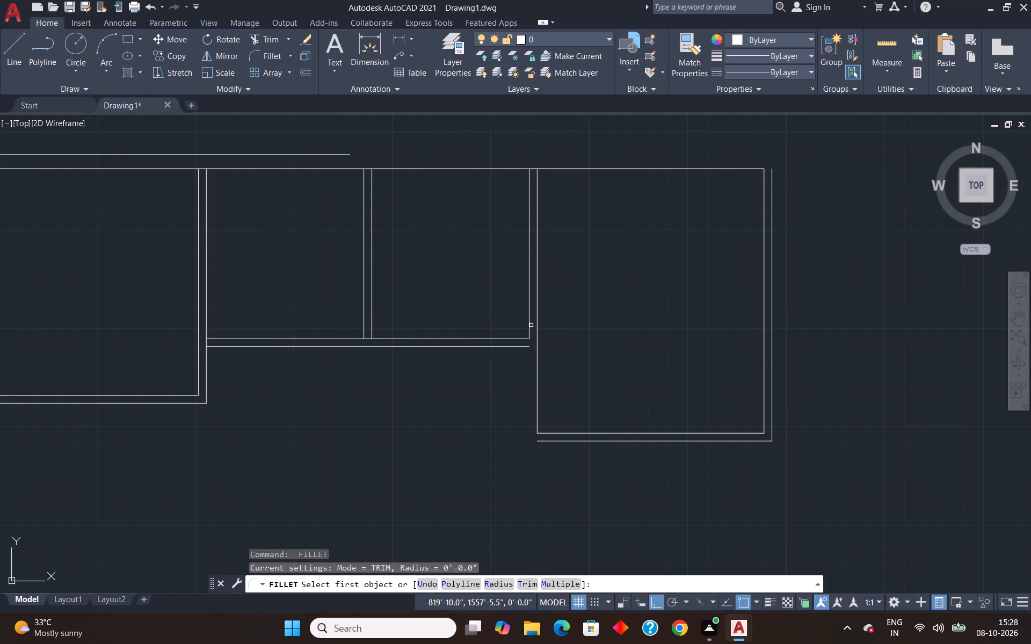
click(529, 325)
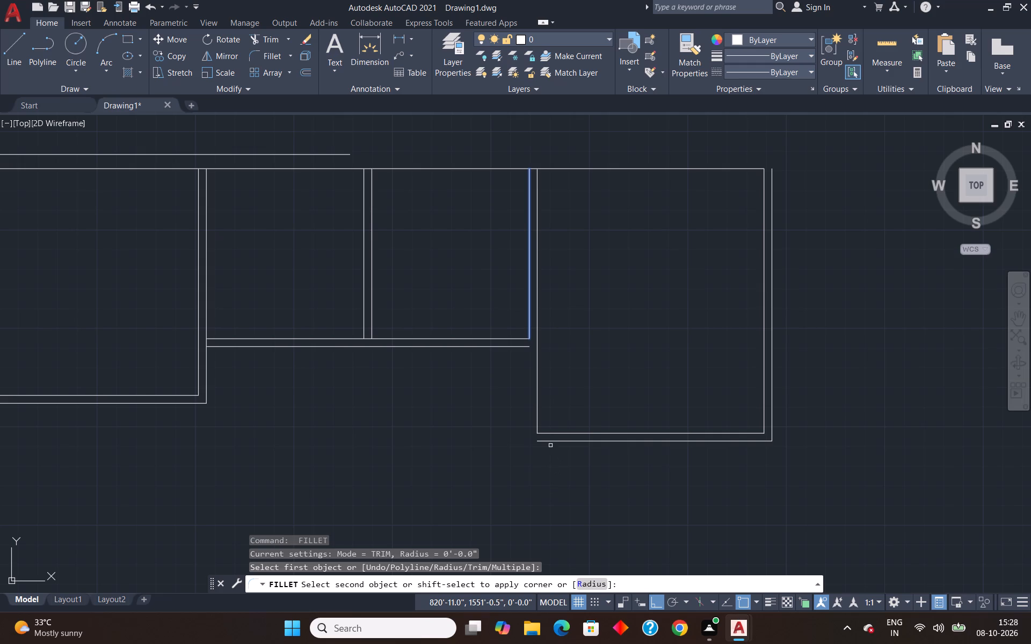
click(548, 441)
Offset the inner top wall line spanning all four rooms 9" outward.
scroll(615, 312, down, 1)
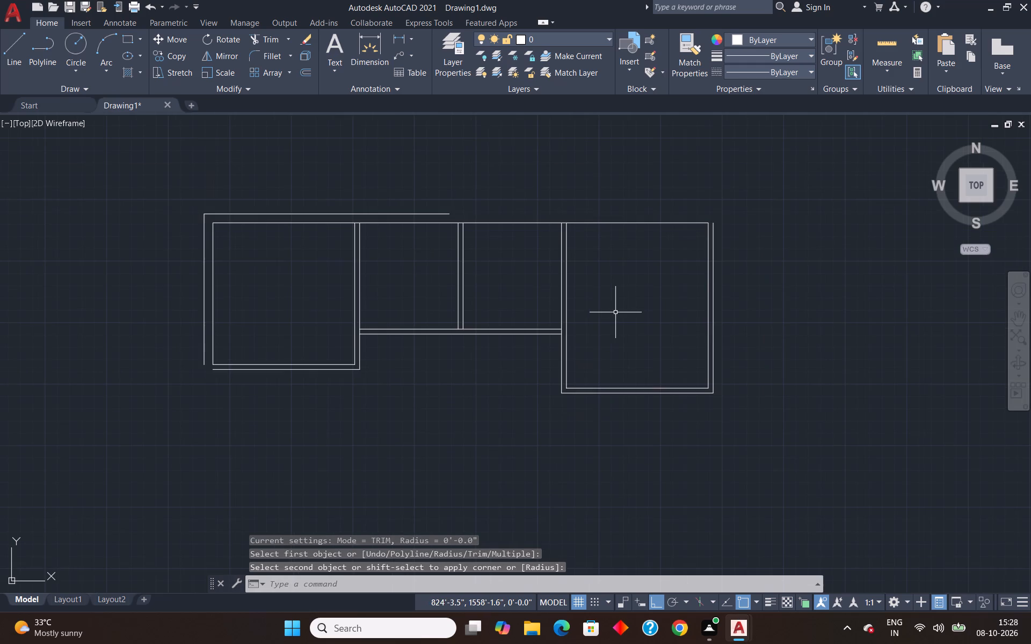
key(o)
key(Return)
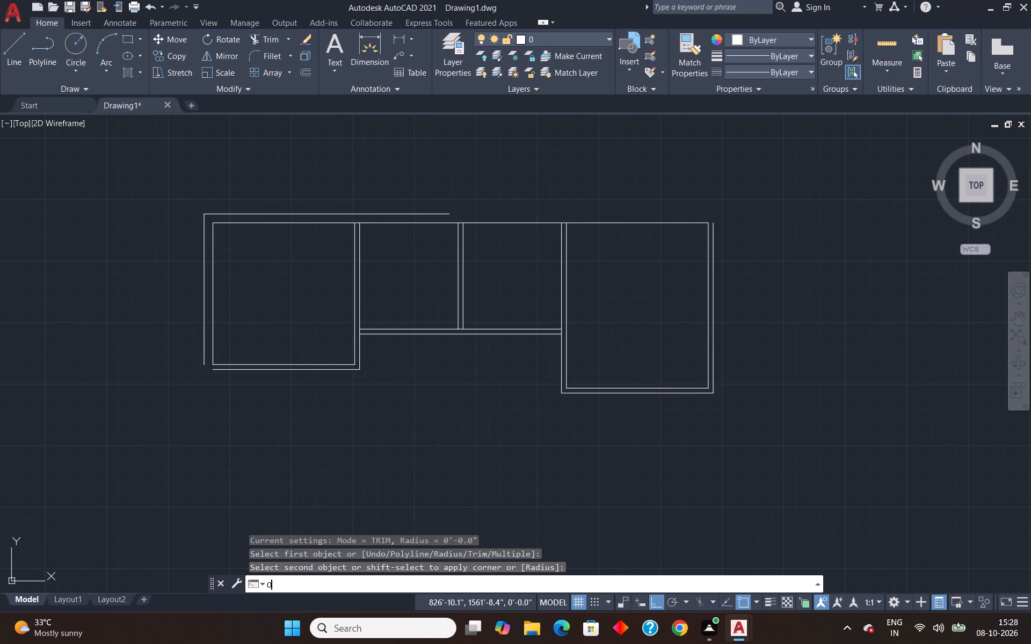
text(9")
key(Return)
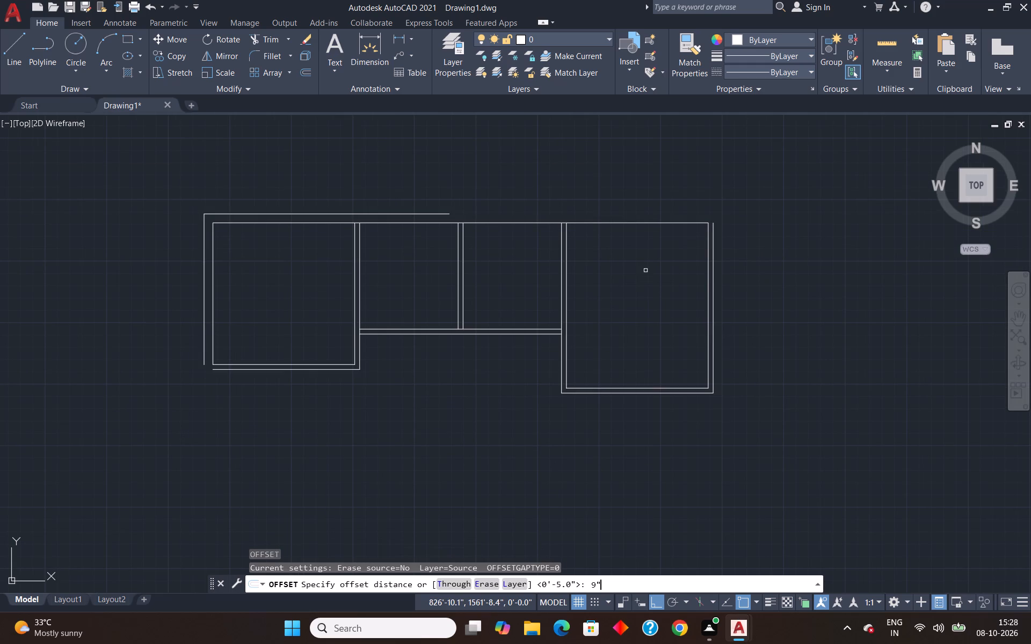
click(620, 223)
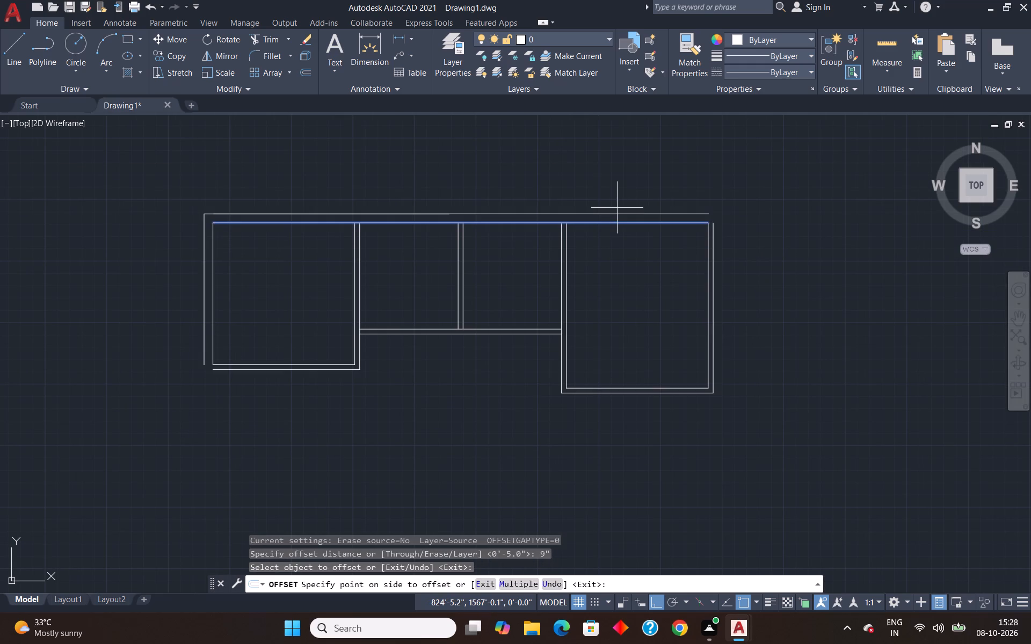
click(617, 208)
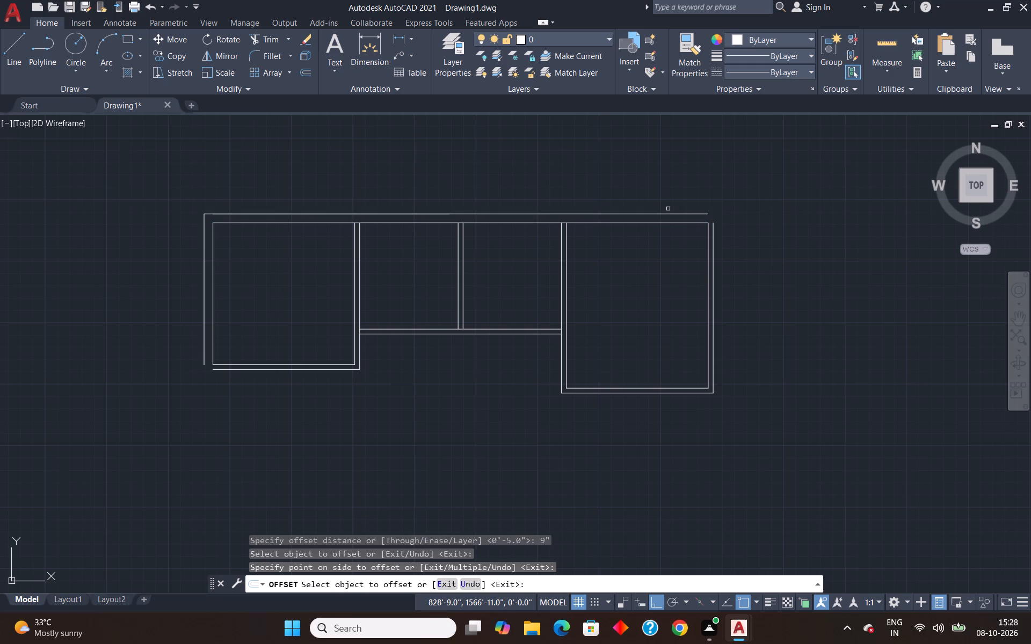
key(Escape)
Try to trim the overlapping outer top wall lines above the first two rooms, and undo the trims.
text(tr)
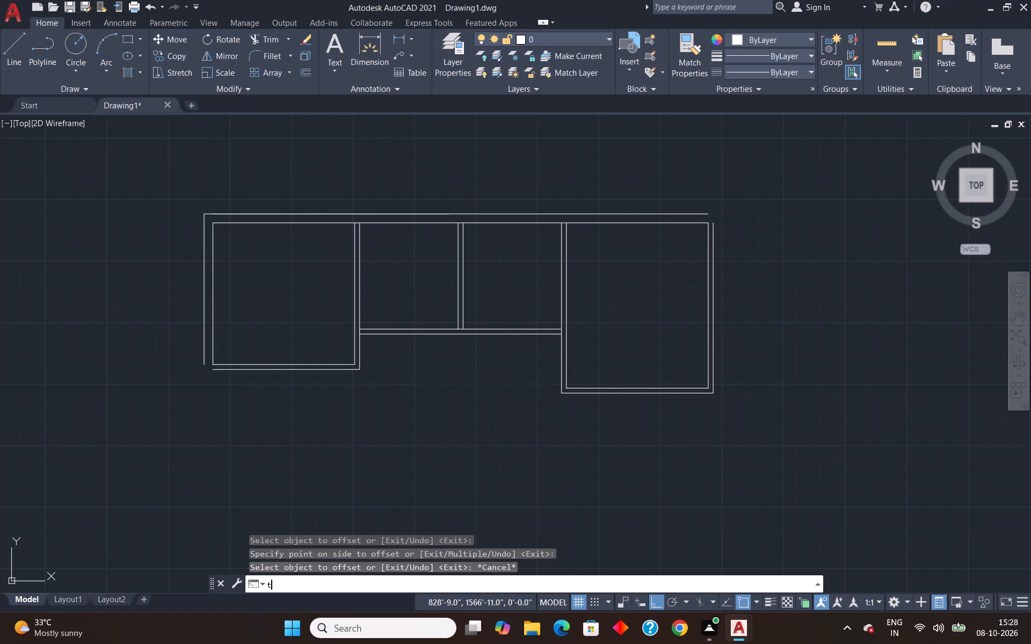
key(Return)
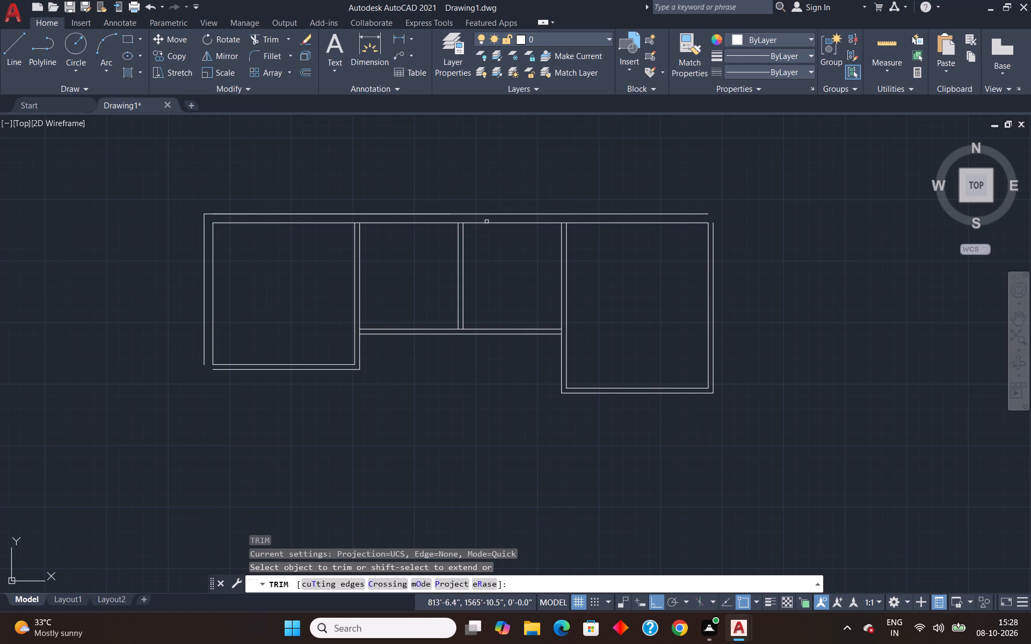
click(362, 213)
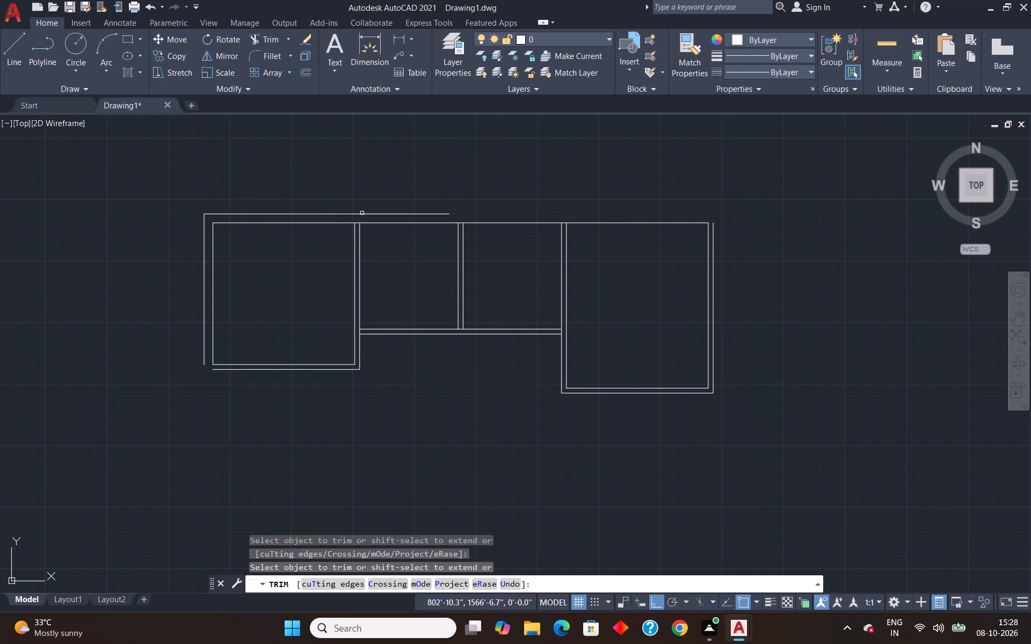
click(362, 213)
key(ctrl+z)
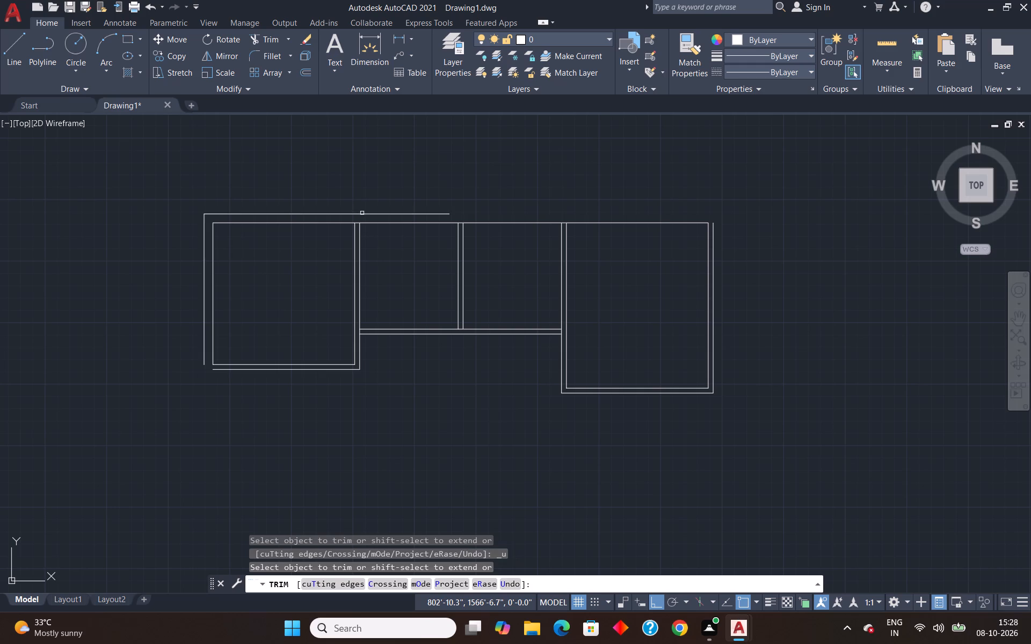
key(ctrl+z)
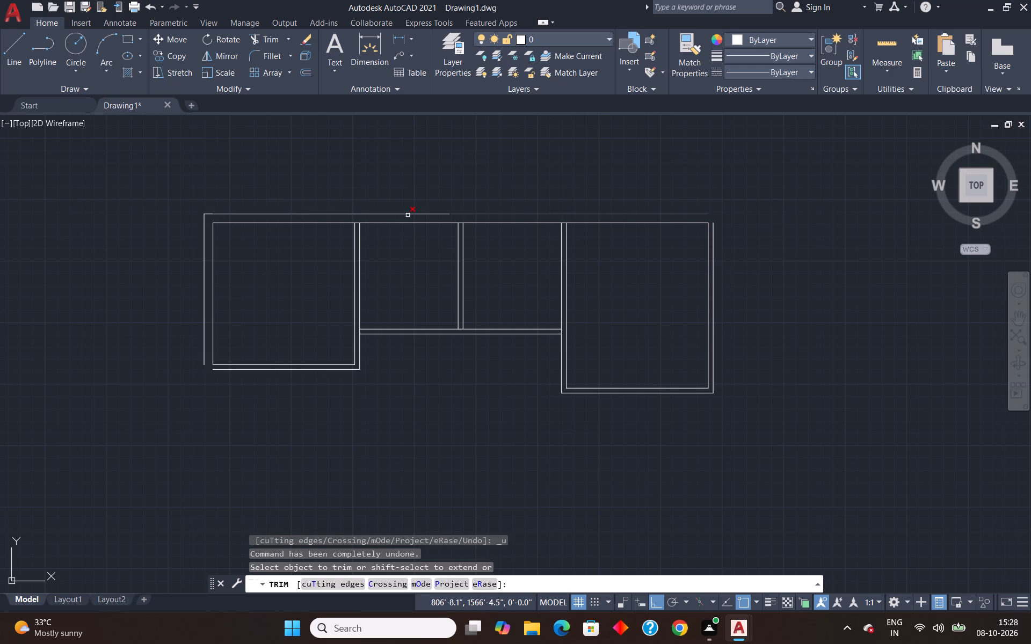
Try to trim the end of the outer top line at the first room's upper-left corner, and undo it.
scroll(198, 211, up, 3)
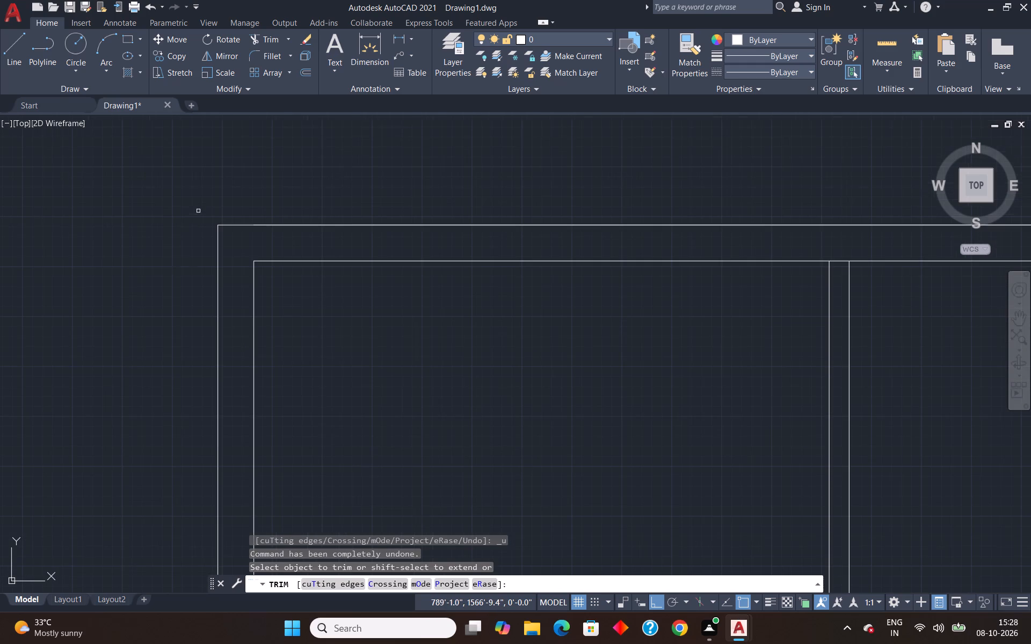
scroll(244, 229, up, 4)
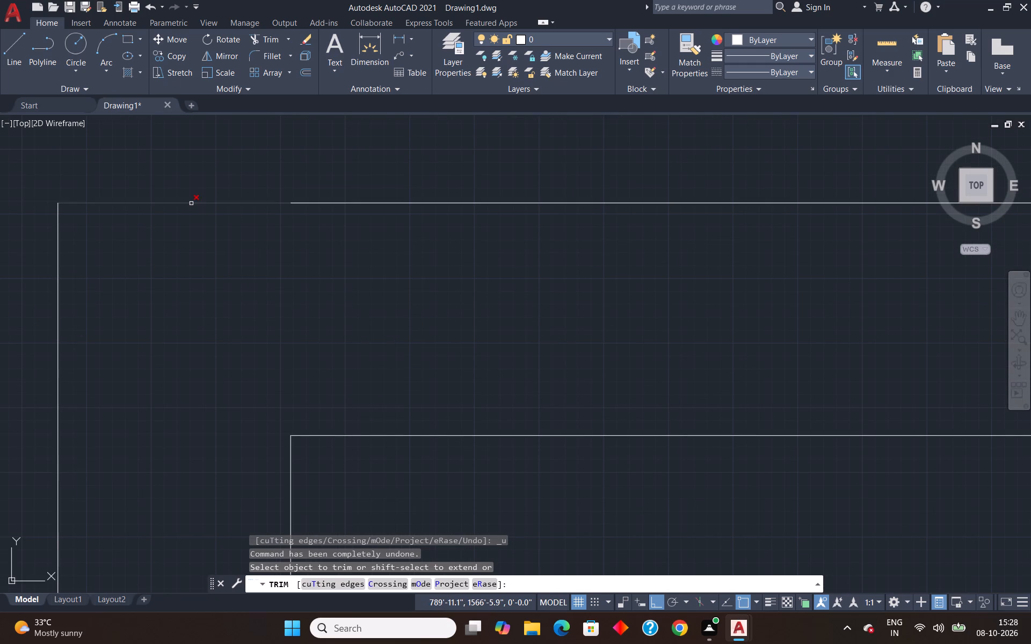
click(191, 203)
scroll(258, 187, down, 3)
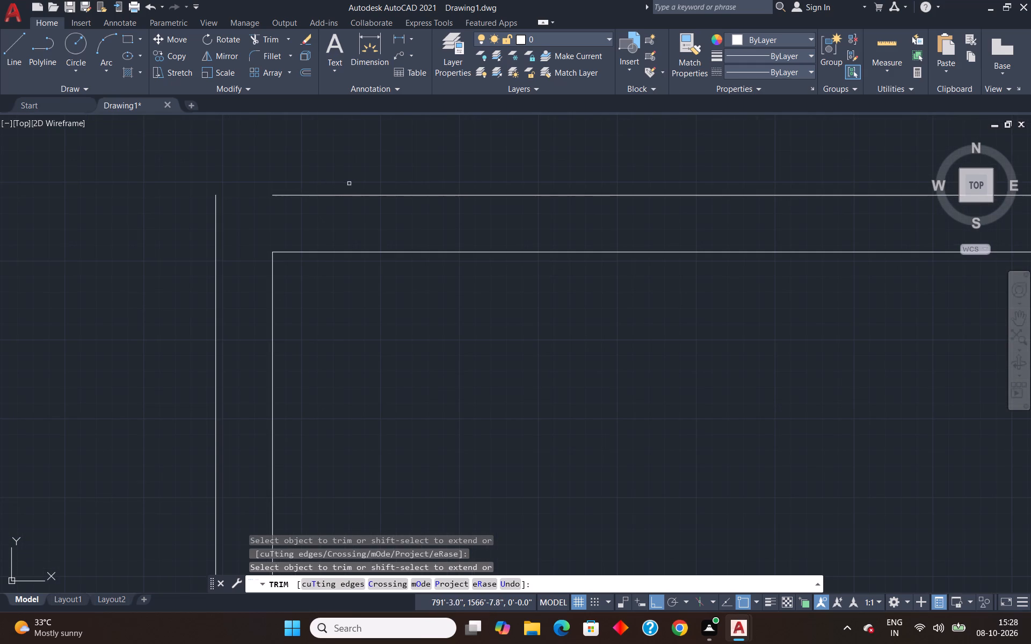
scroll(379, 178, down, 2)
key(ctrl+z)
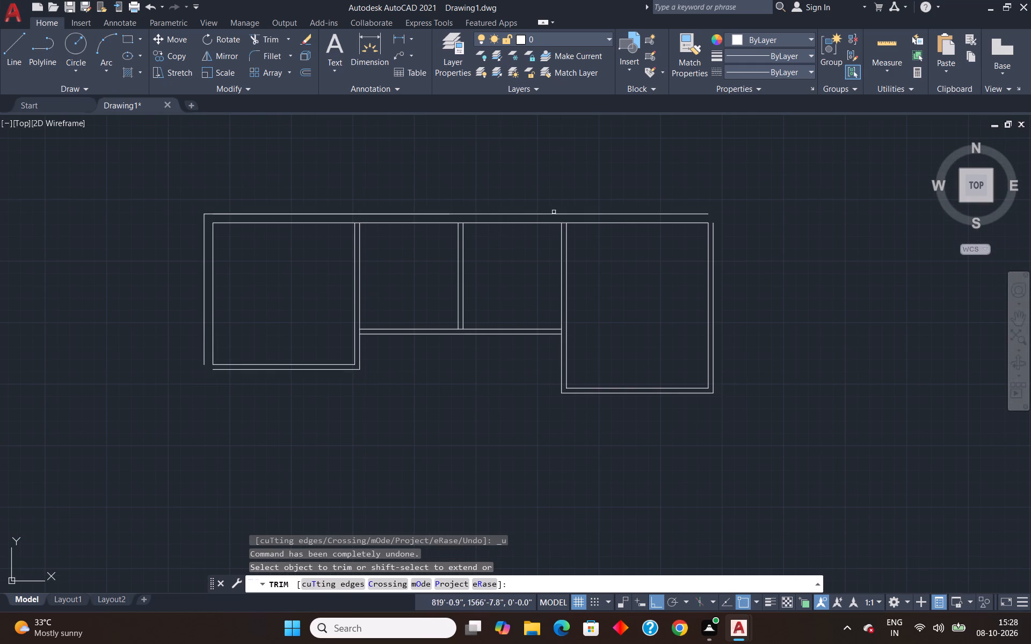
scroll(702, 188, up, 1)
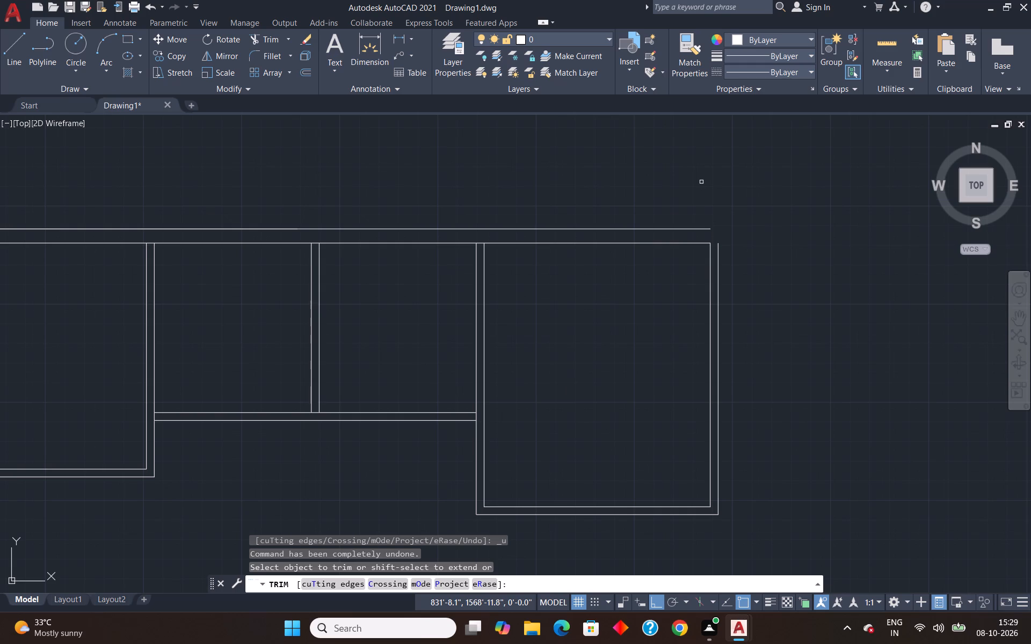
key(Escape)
Fillet the fourth room's outer right wall line with the new outer top line into a sharp corner.
key(f)
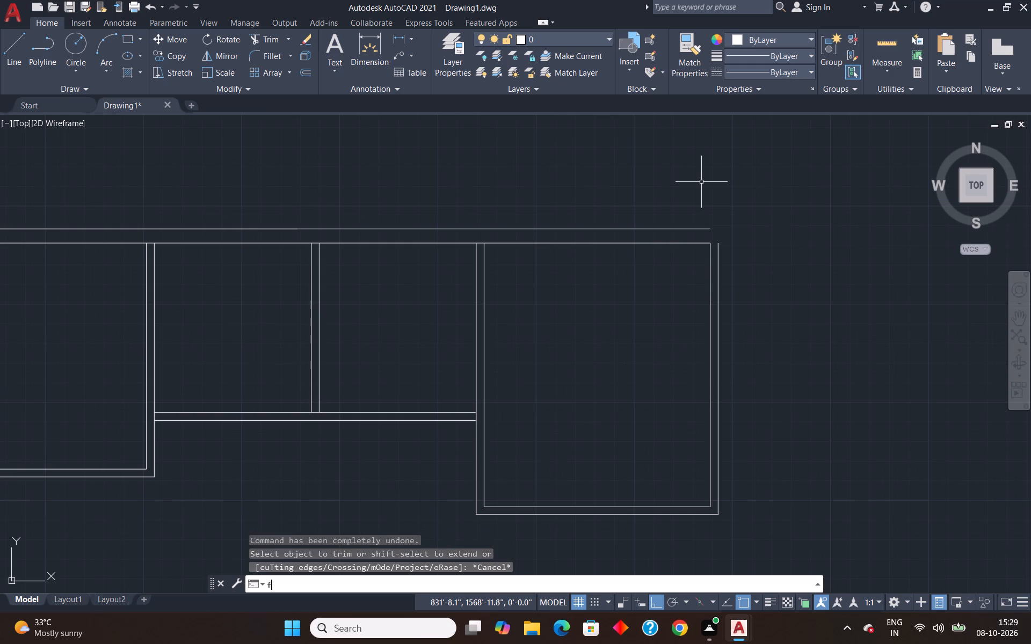
key(Return)
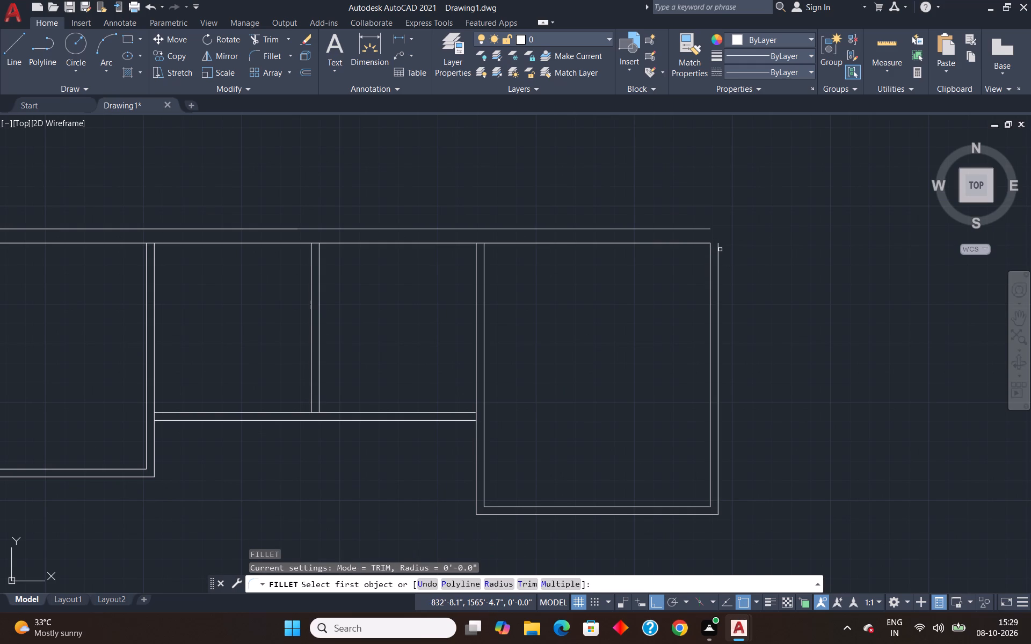
click(720, 250)
click(709, 230)
Delete the longer of the two overlapping outer top wall lines.
scroll(758, 222, down, 2)
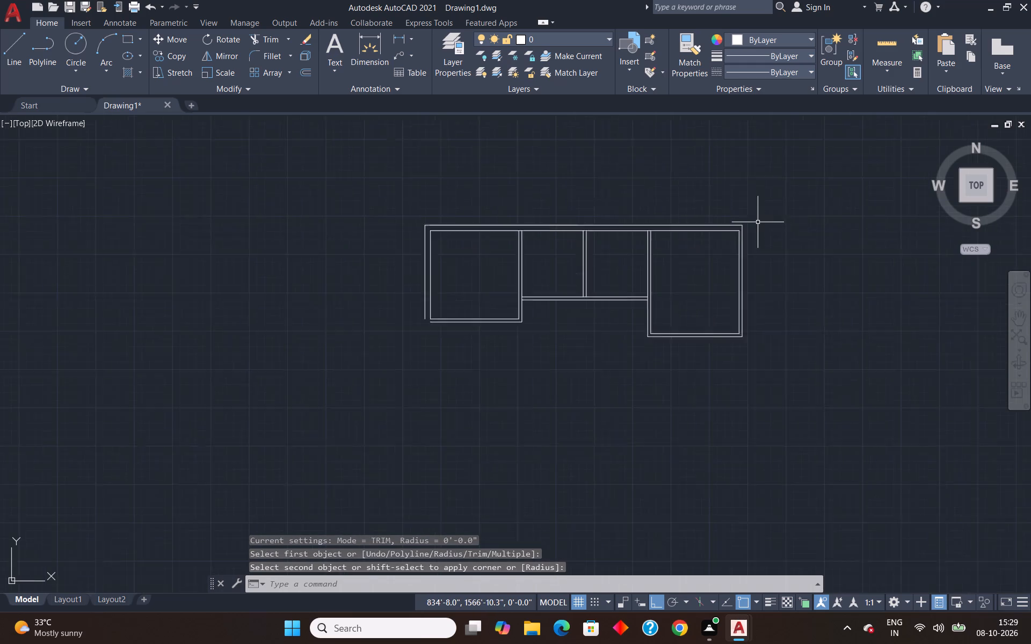
scroll(758, 222, down, 1)
scroll(601, 221, up, 3)
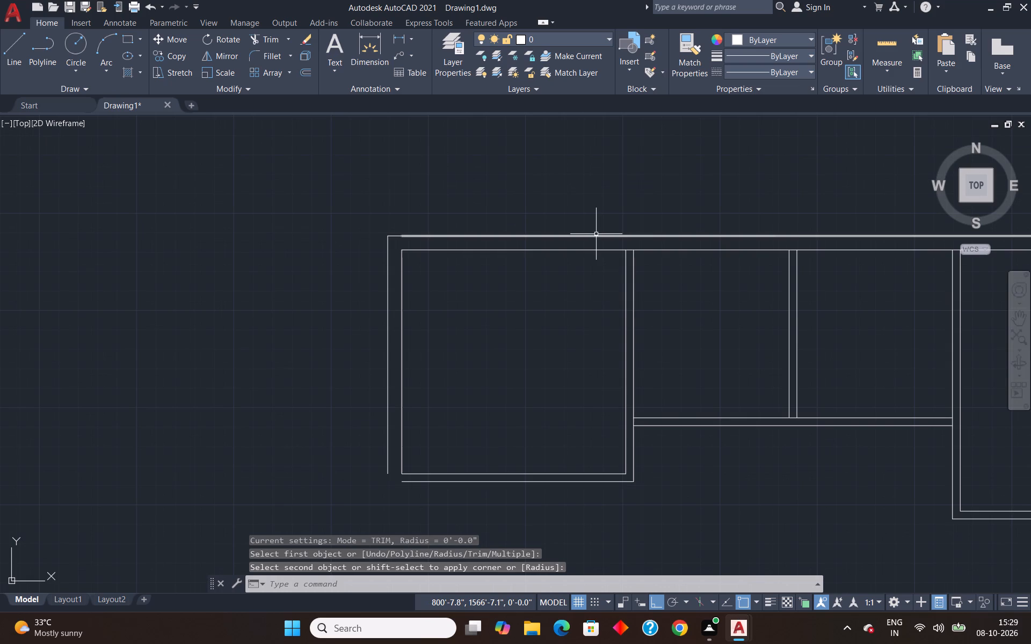
click(596, 234)
scroll(464, 241, up, 2)
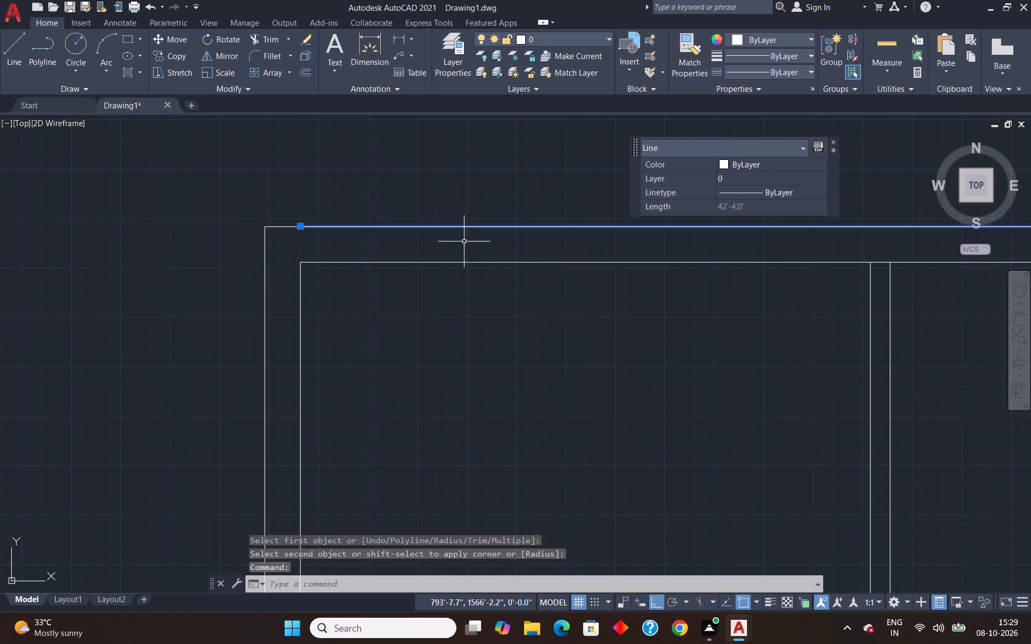
scroll(442, 244, down, 6)
scroll(565, 228, up, 4)
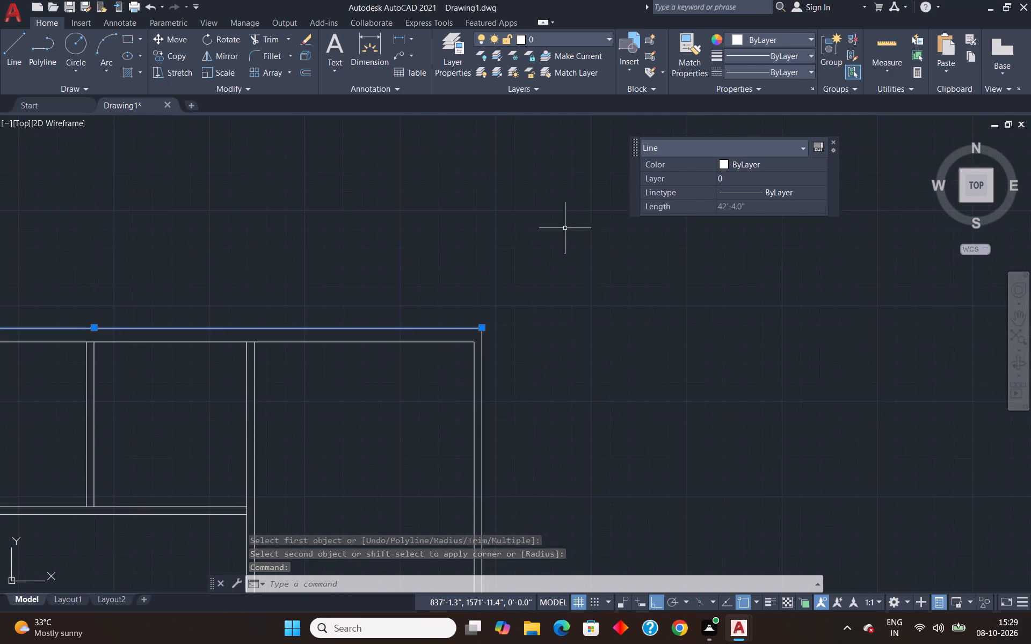
scroll(460, 324, up, 3)
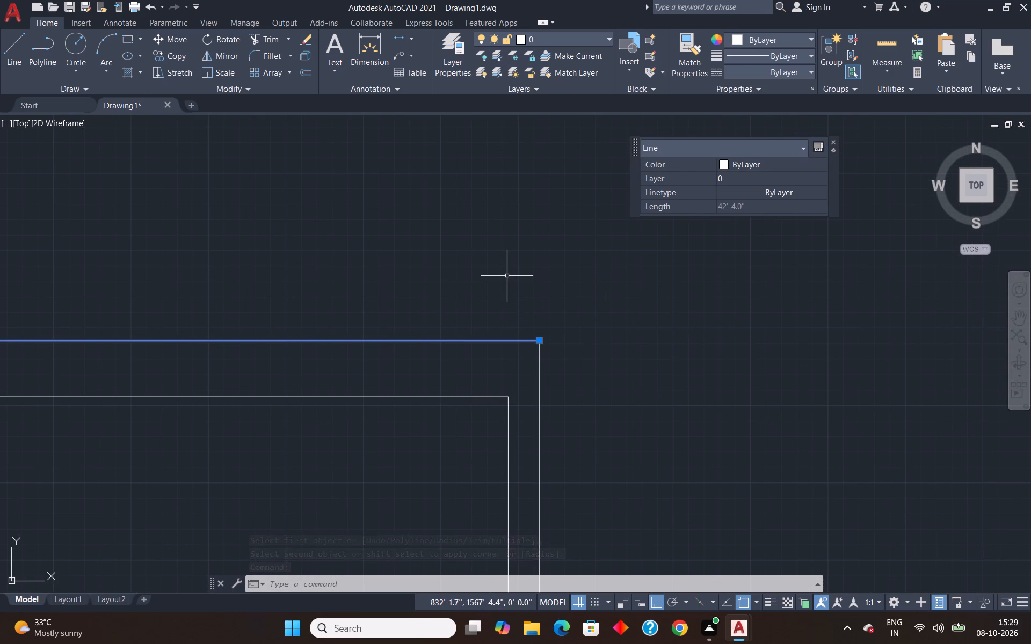
key(Delete)
Extend the remaining outer top wall line to the fourth room's outer right wall line.
scroll(555, 250, down, 5)
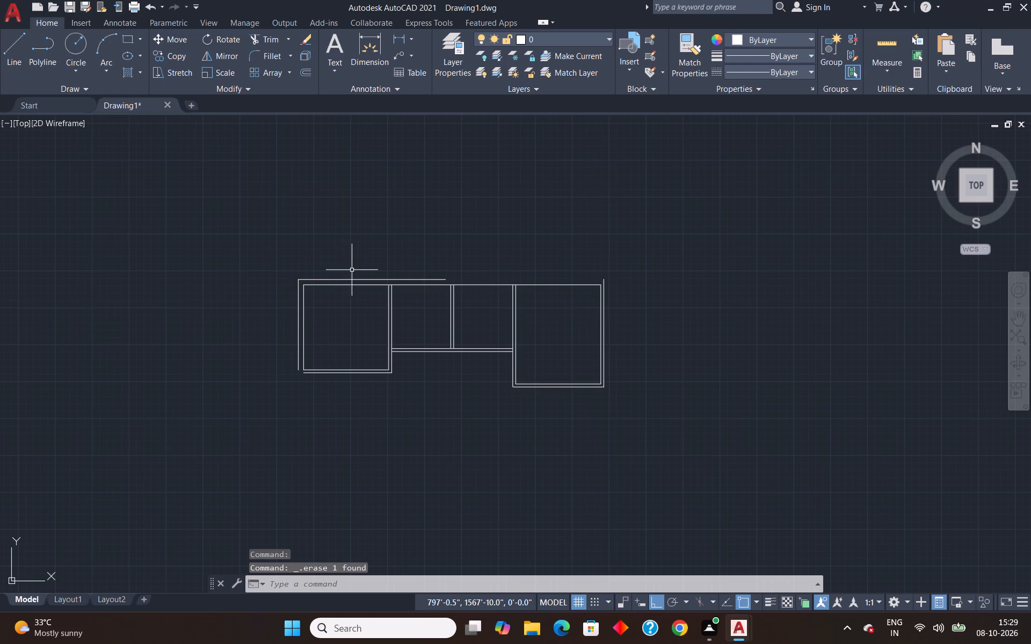
scroll(352, 270, up, 4)
text(ex)
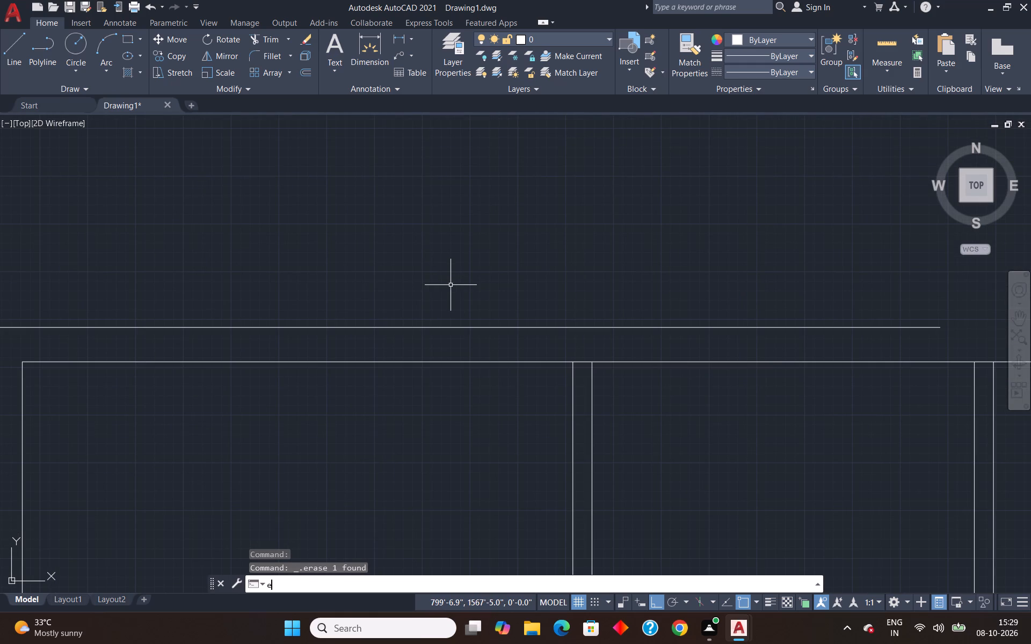
key(Return)
scroll(451, 285, down, 4)
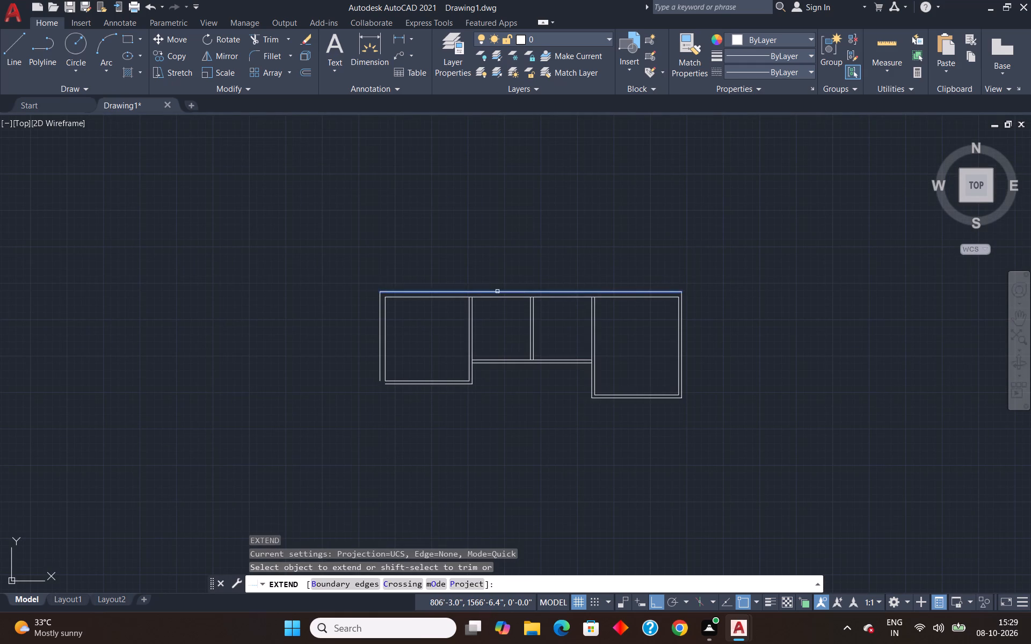
click(499, 291)
key(Escape)
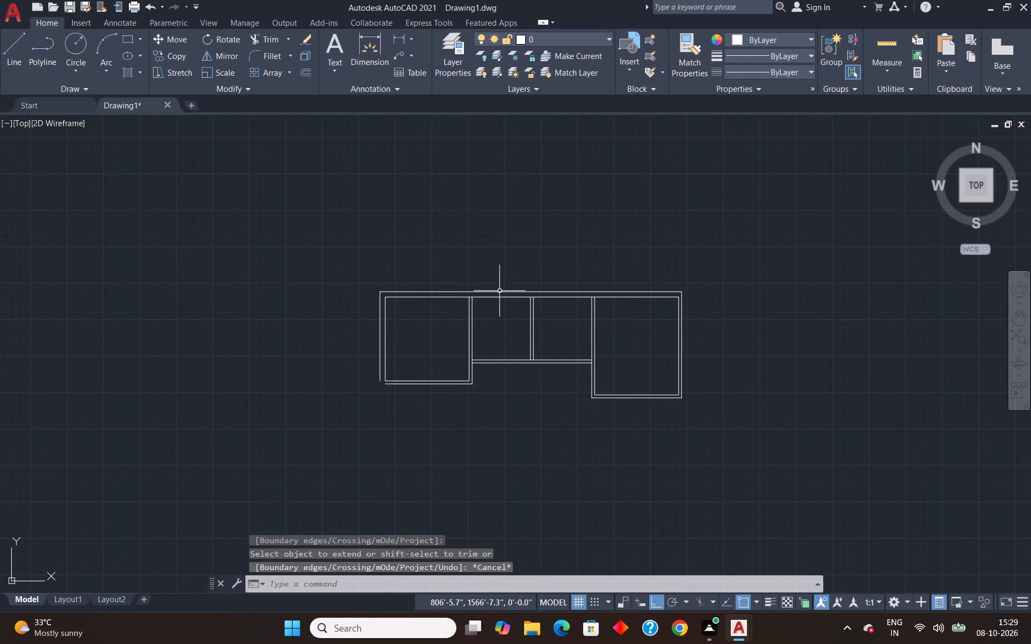
Offset the fourth room's outer bottom wall line 10' downward.
scroll(601, 325, up, 2)
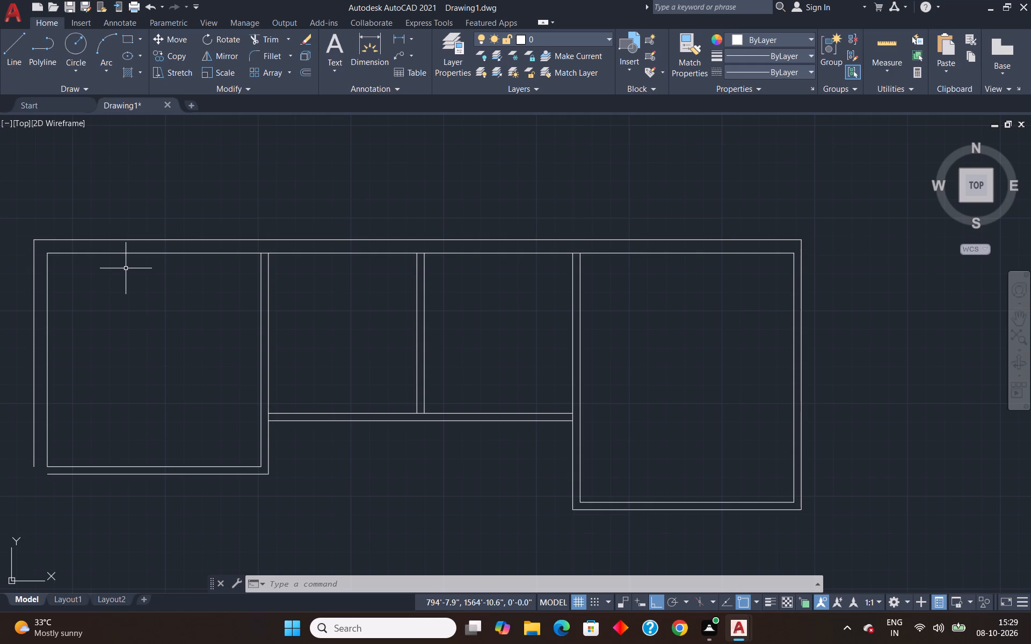
scroll(526, 235, down, 4)
scroll(538, 258, up, 1)
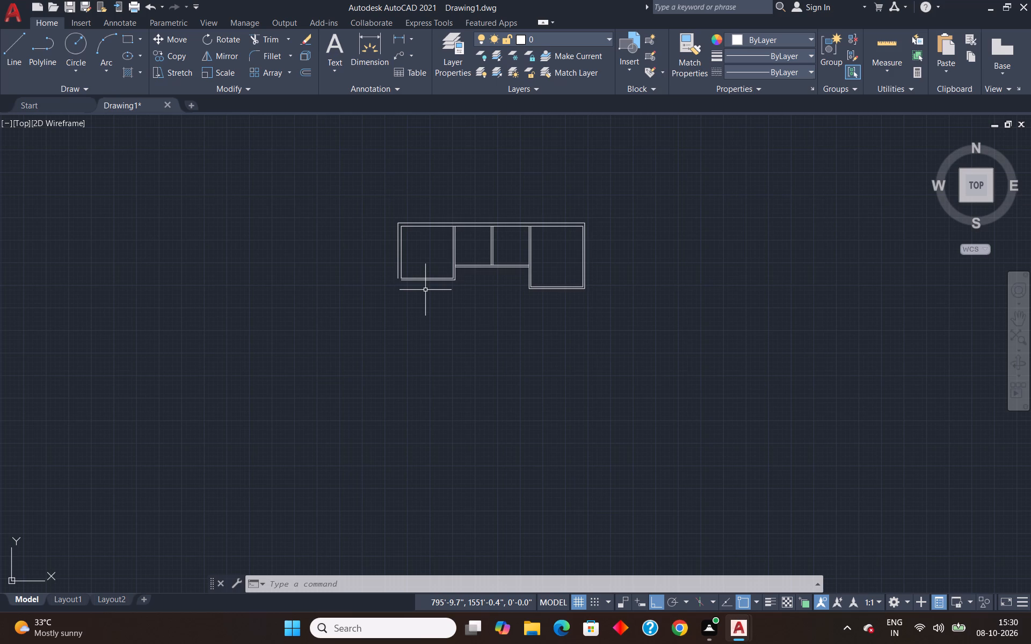
key(o)
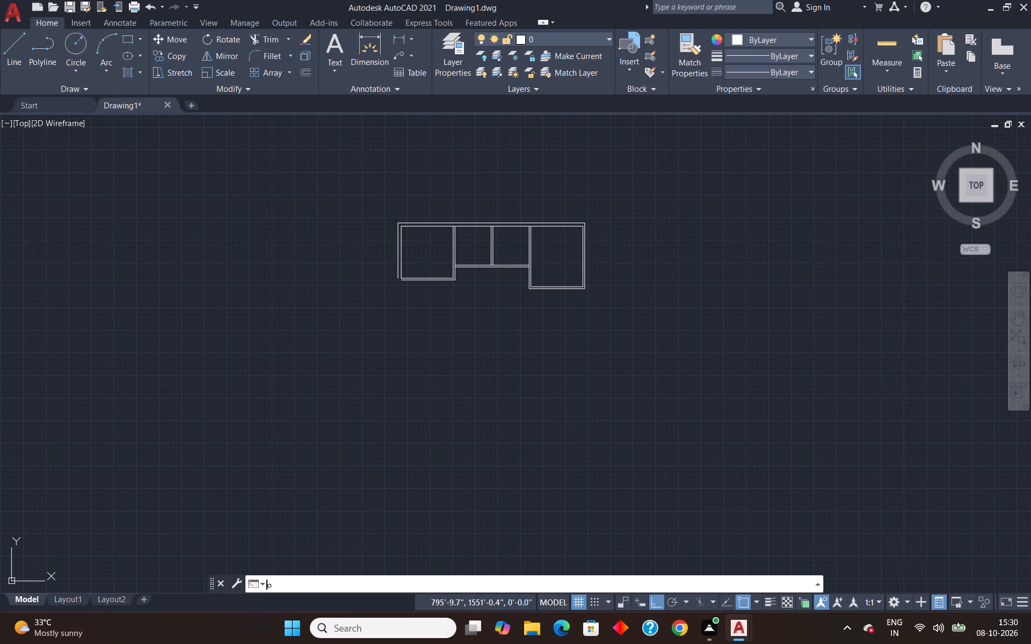
key(Return)
text(10')
key(Return)
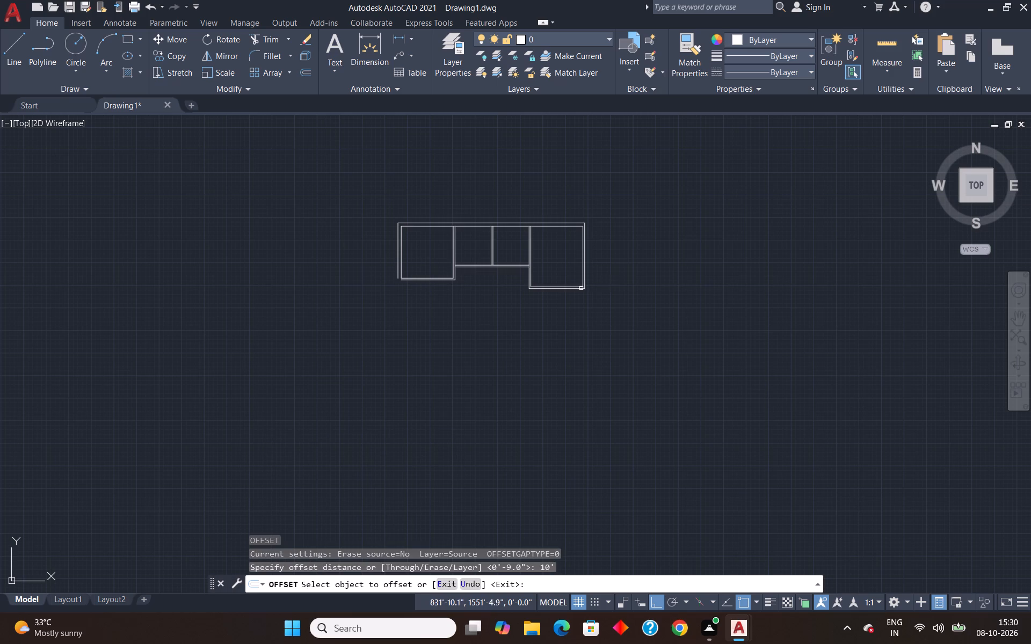
scroll(578, 288, up, 2)
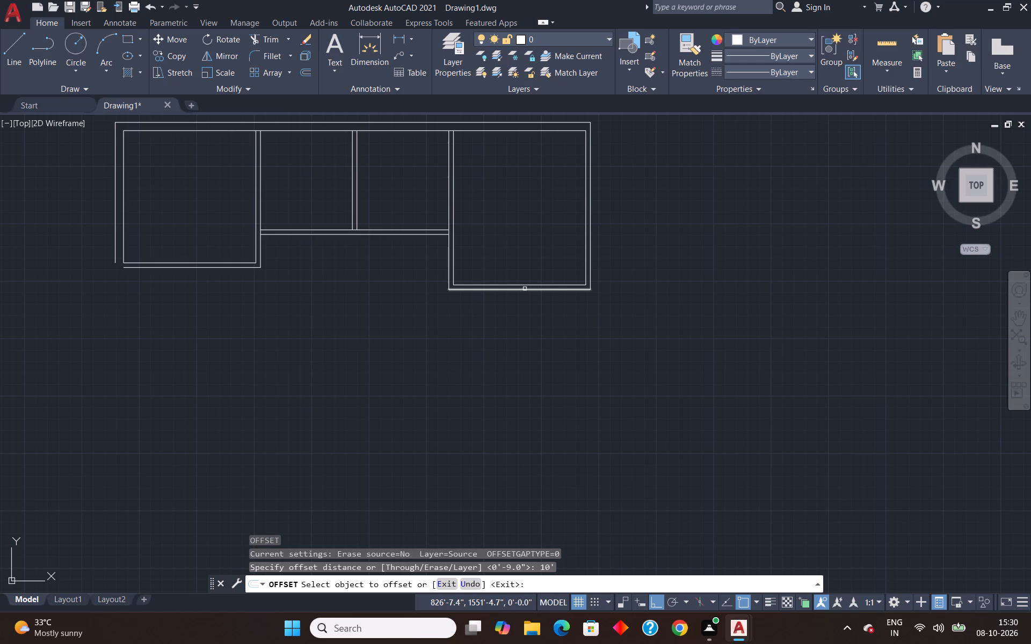
click(525, 289)
click(520, 382)
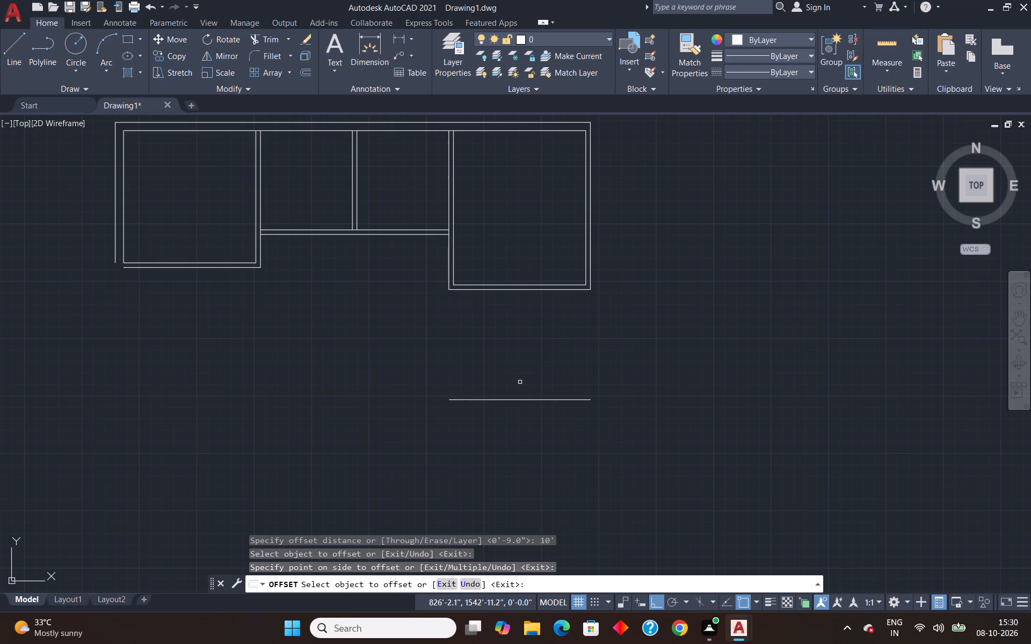
key(Escape)
Extend the outer and inner right wall lines of the fourth room down to the new 10' offset line.
text(ex)
key(Return)
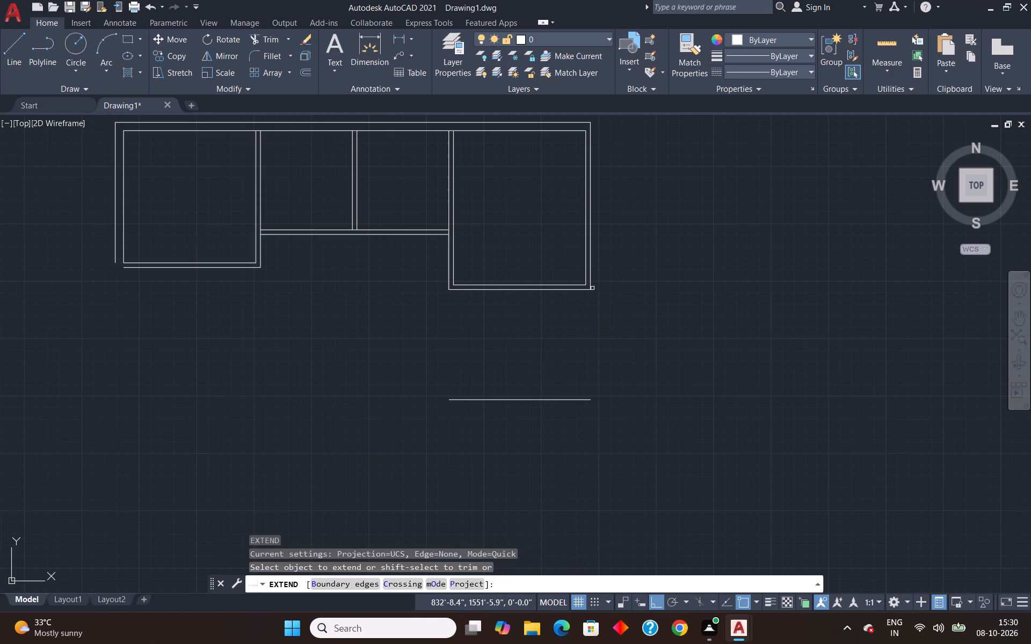
click(590, 284)
click(587, 278)
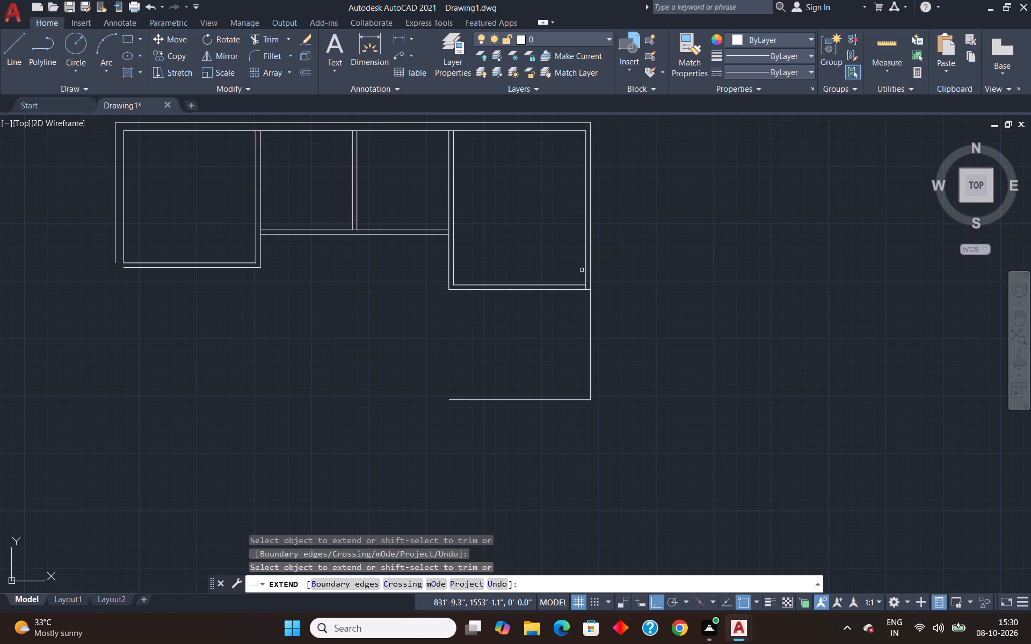
click(586, 268)
key(Escape)
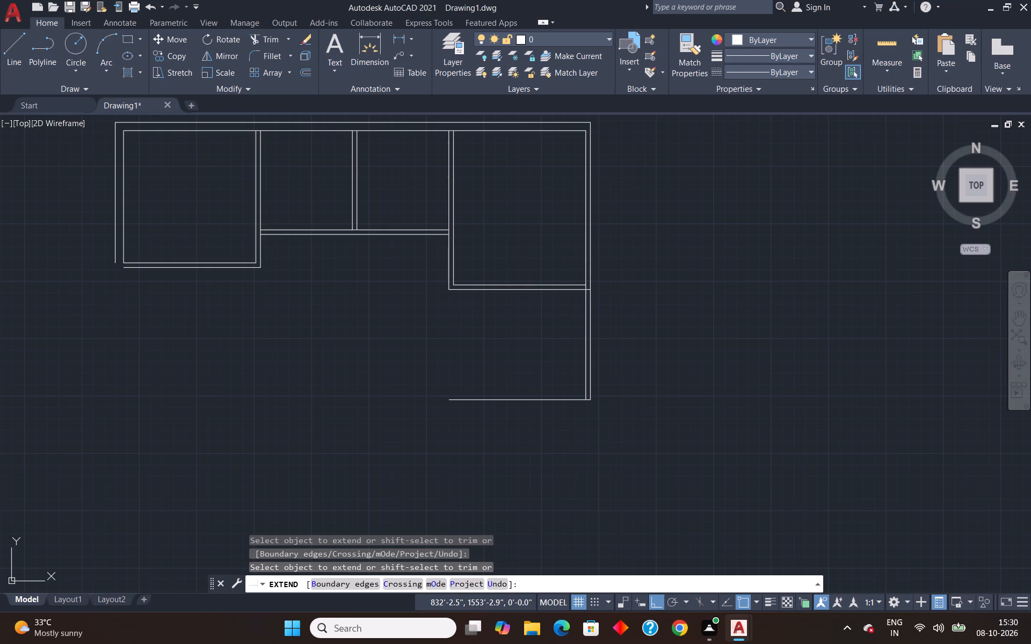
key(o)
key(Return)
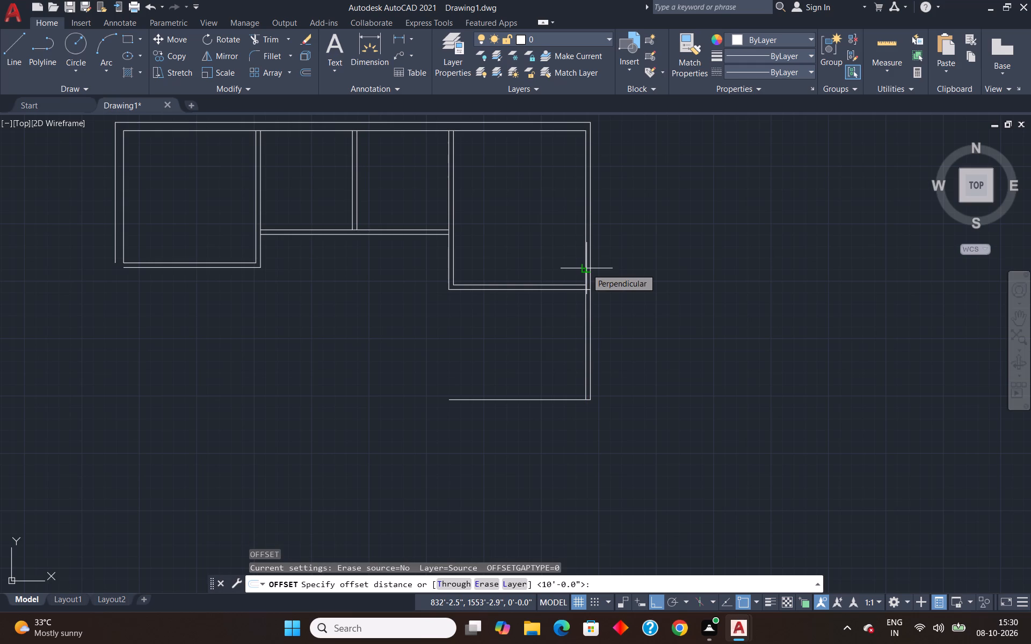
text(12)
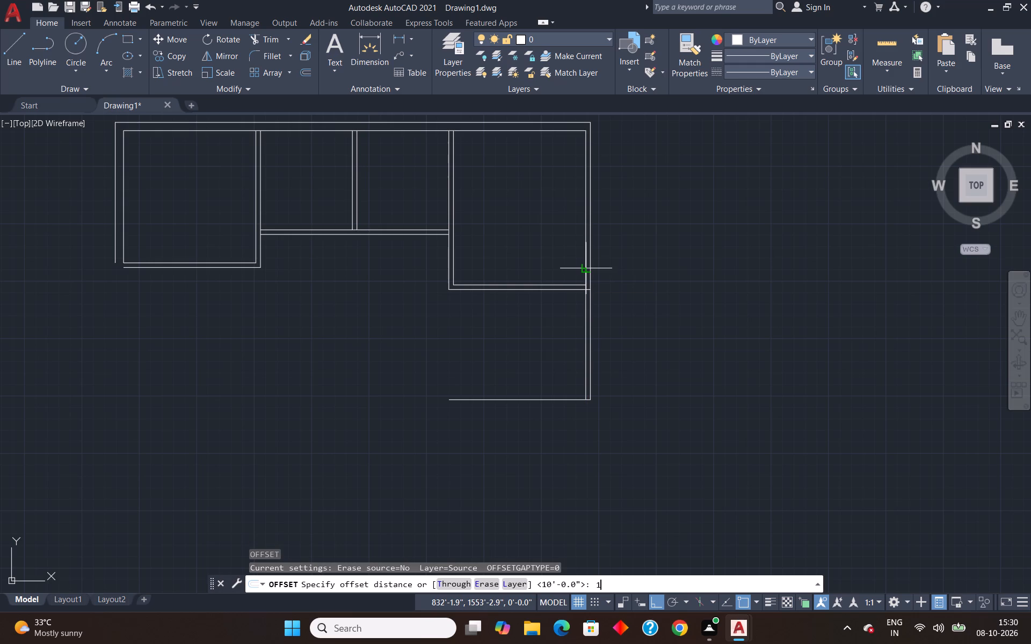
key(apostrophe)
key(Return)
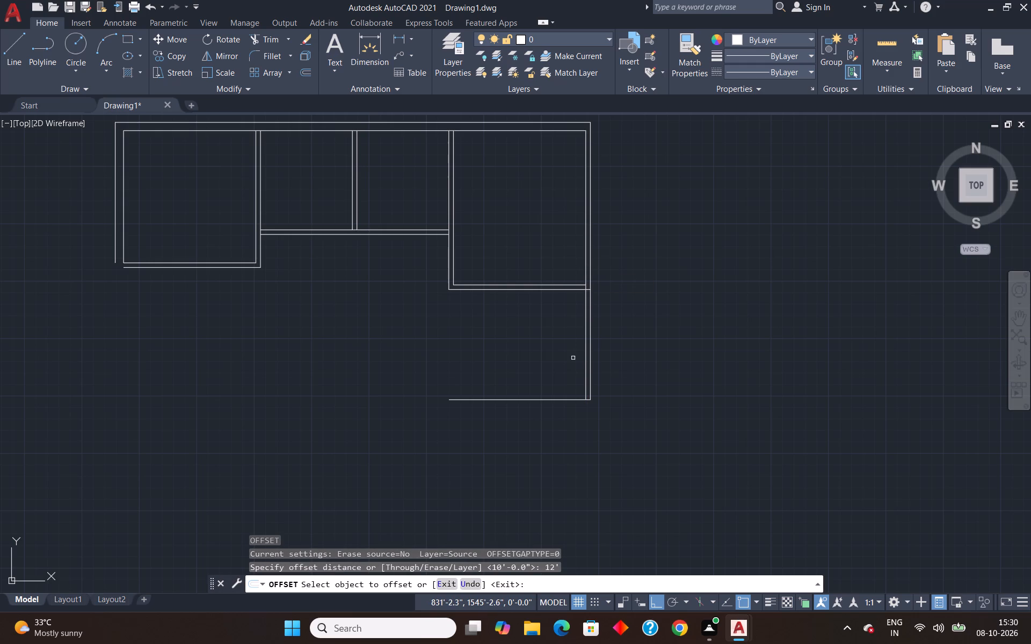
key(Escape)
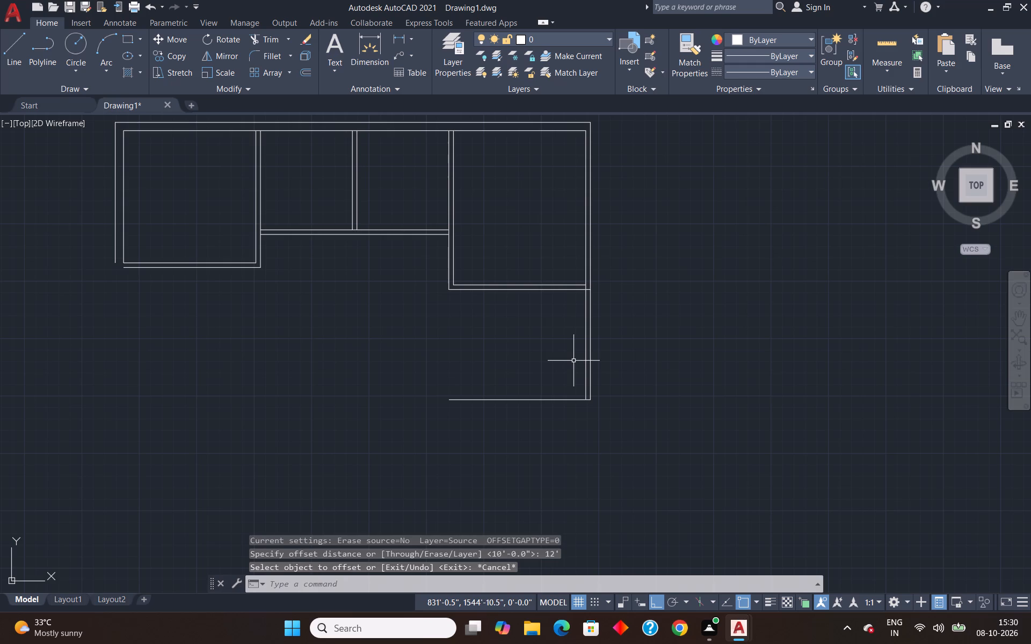
Extend the outer and inner left wall lines of the fourth room down to the 10' offset line.
text(ex)
key(Return)
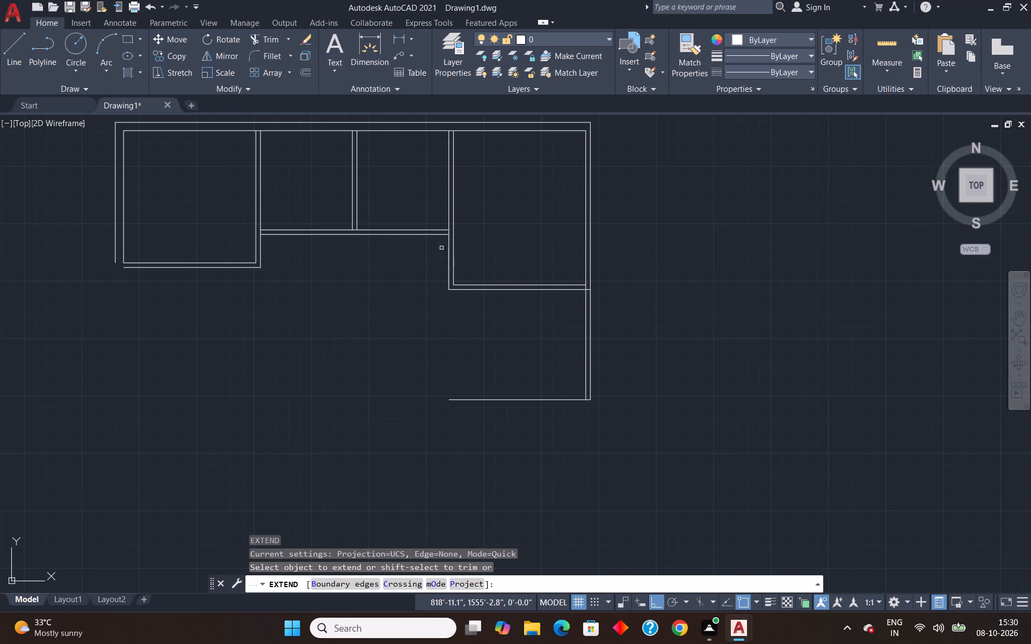
click(448, 263)
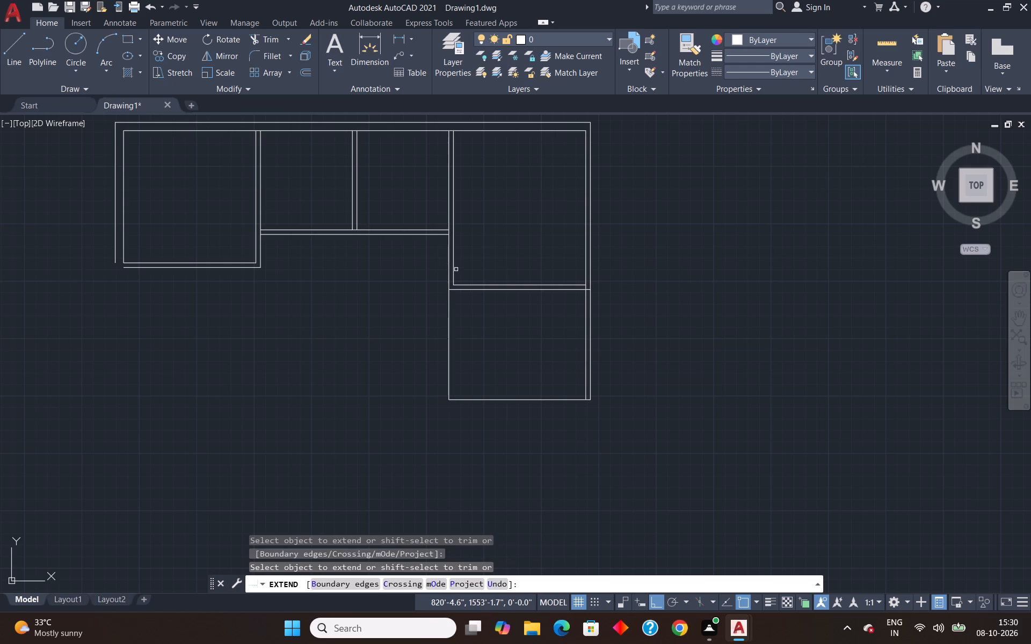
click(454, 269)
click(456, 272)
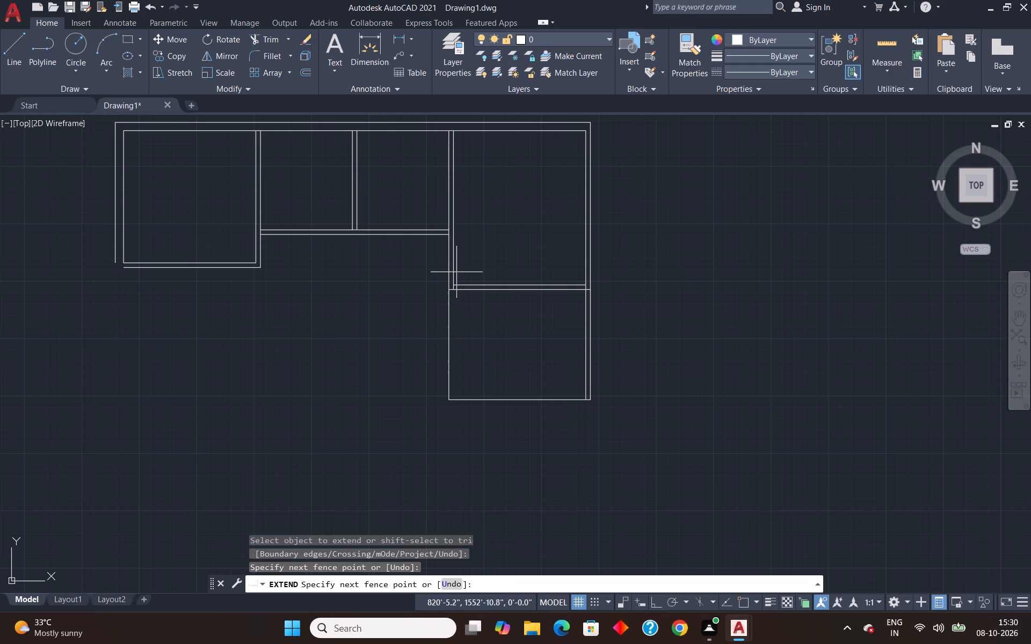
click(452, 273)
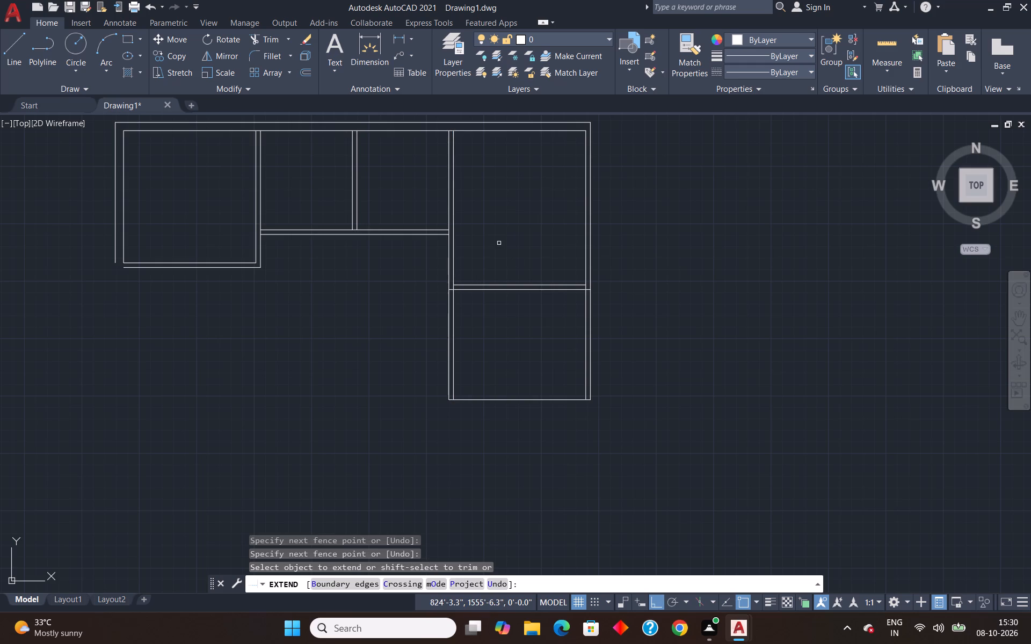
key(Escape)
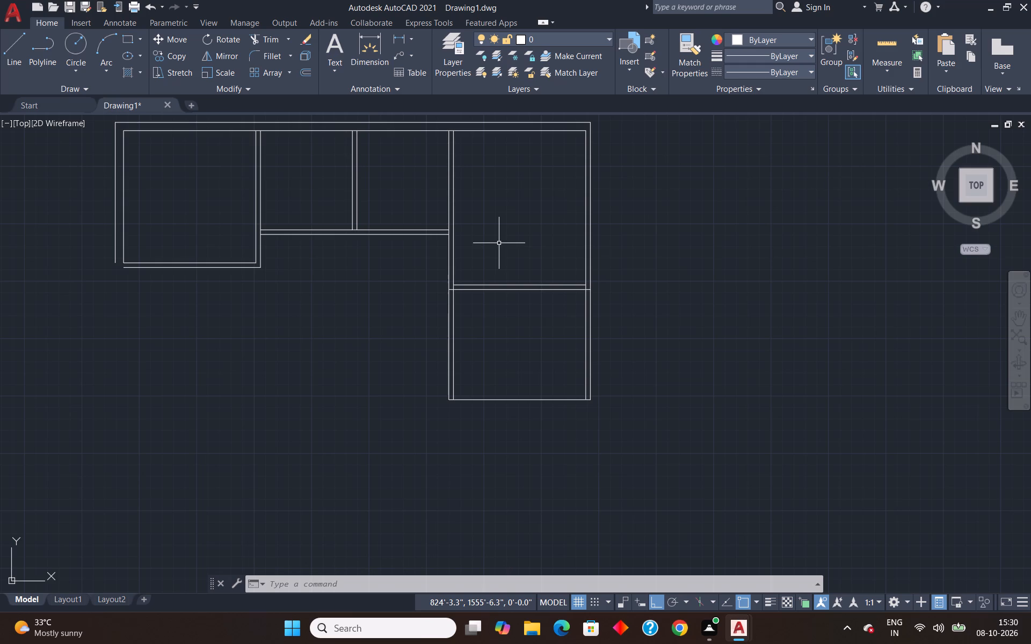
Offset the bottom line of the 10' space 9" downward for the outer wall face.
key(o)
key(Return)
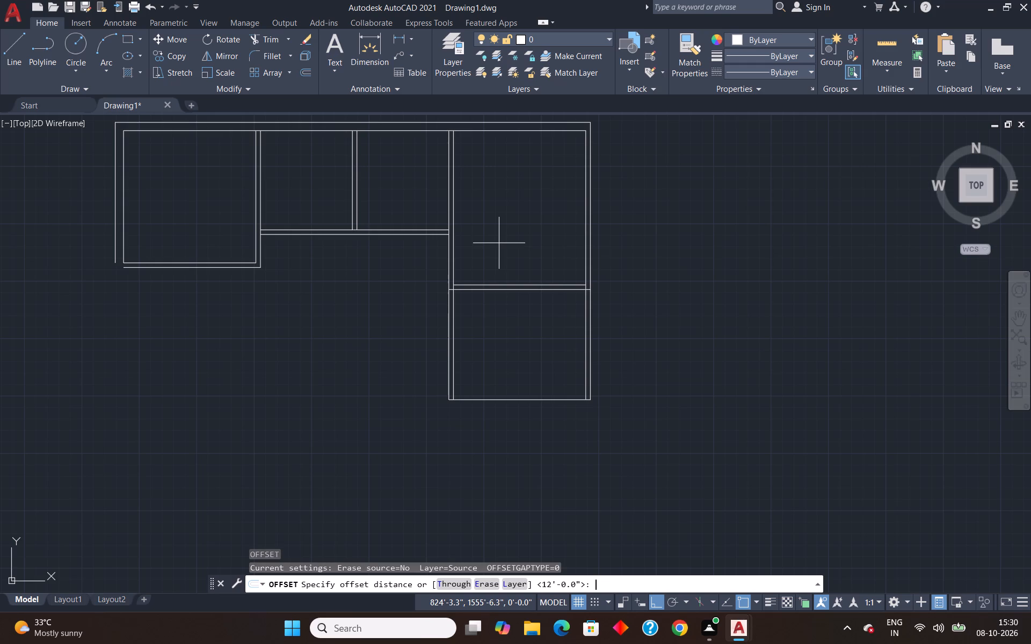
key(9)
key(shift+quotedbl)
key(Return)
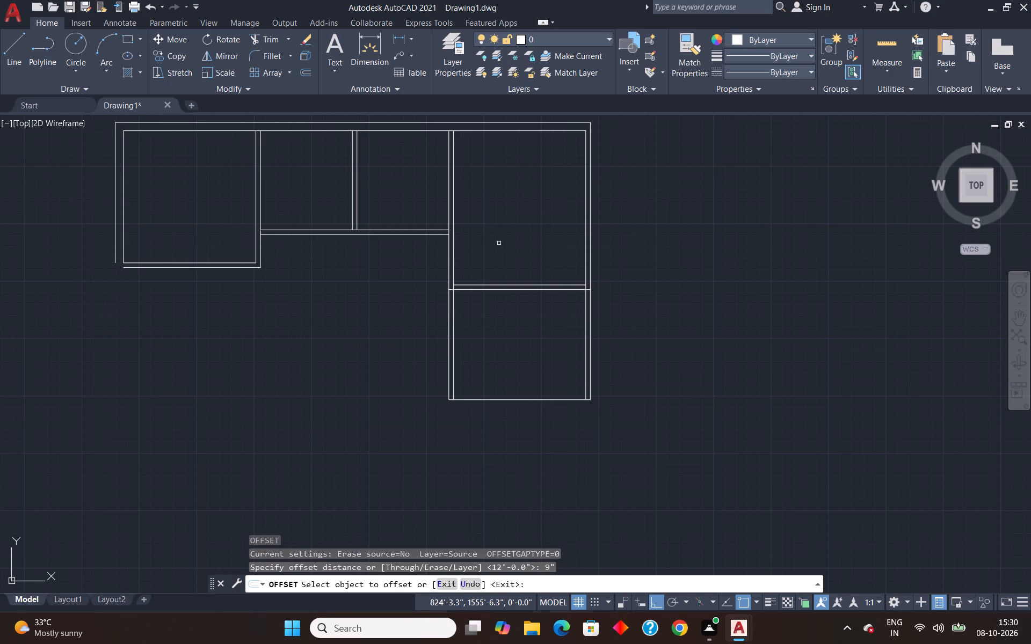
click(507, 399)
click(516, 426)
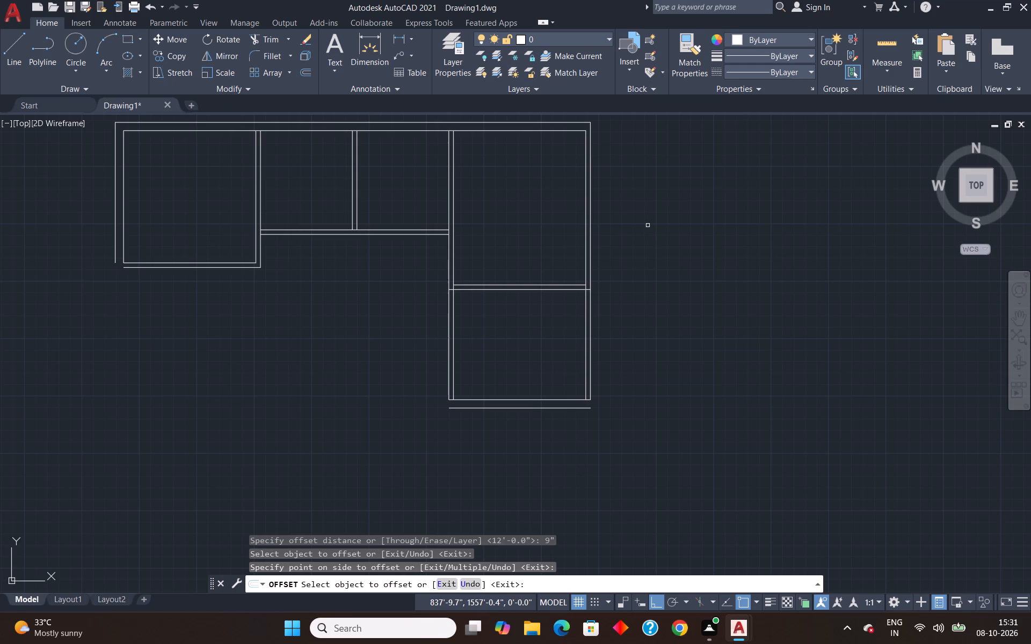
key(Escape)
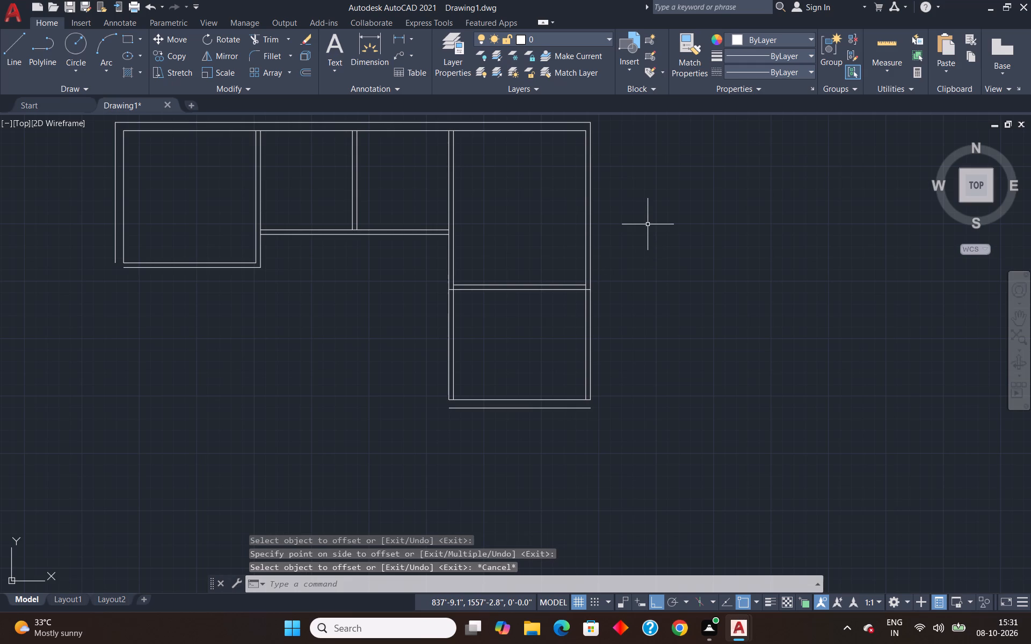
Move the full-height outer right wall line 4" outward to the right.
click(591, 226)
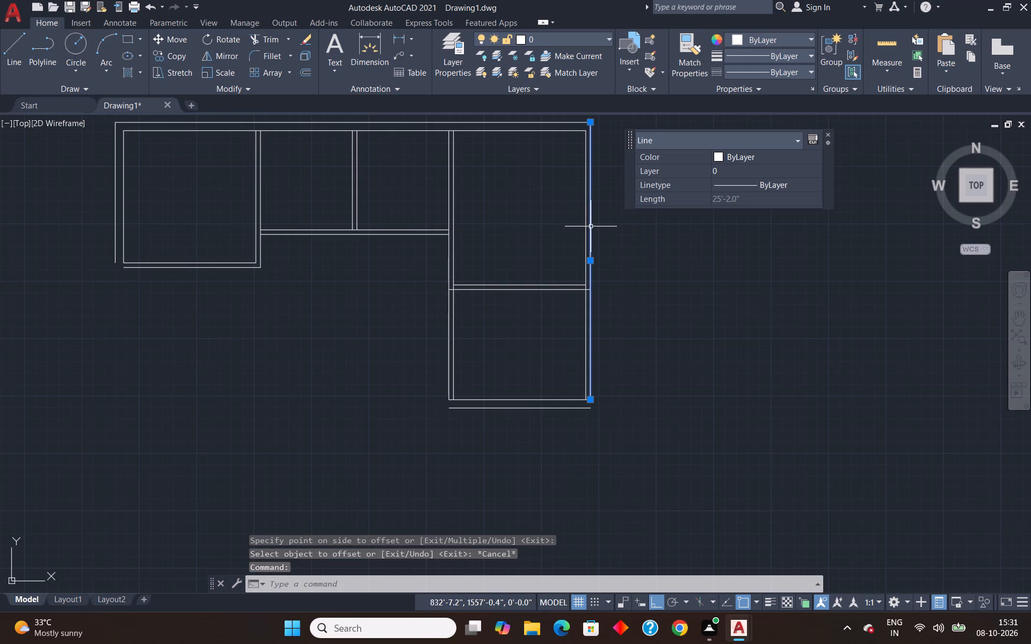
key(m)
key(Return)
click(591, 226)
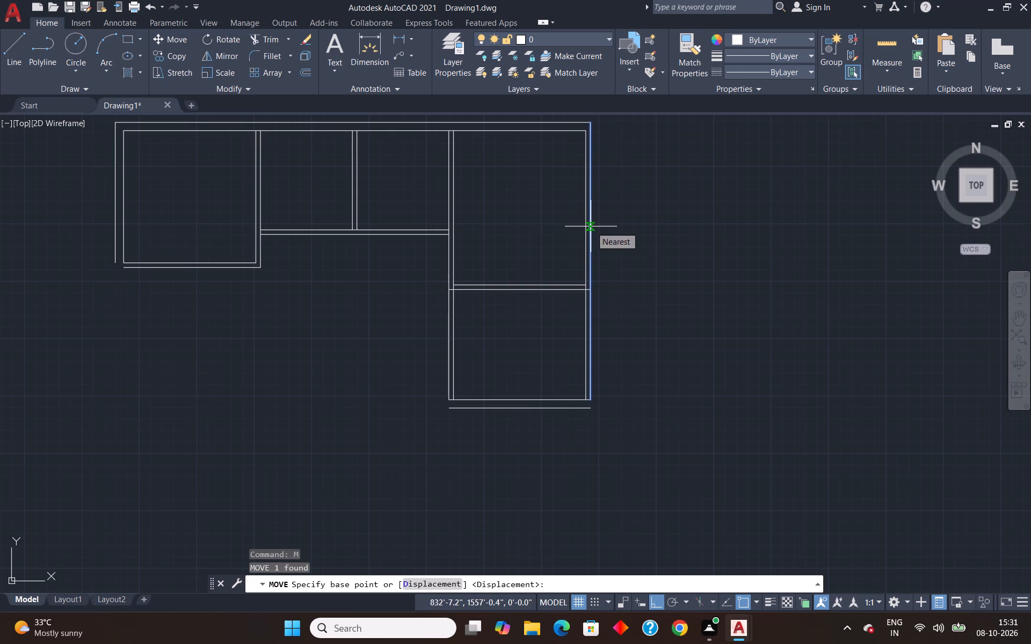
click(590, 223)
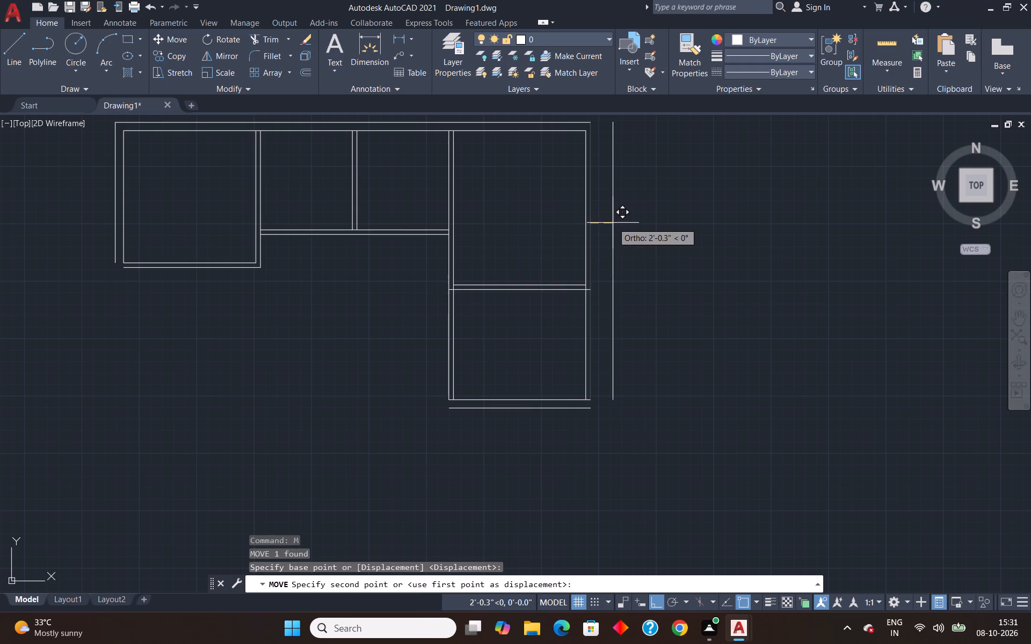
text(4")
key(Return)
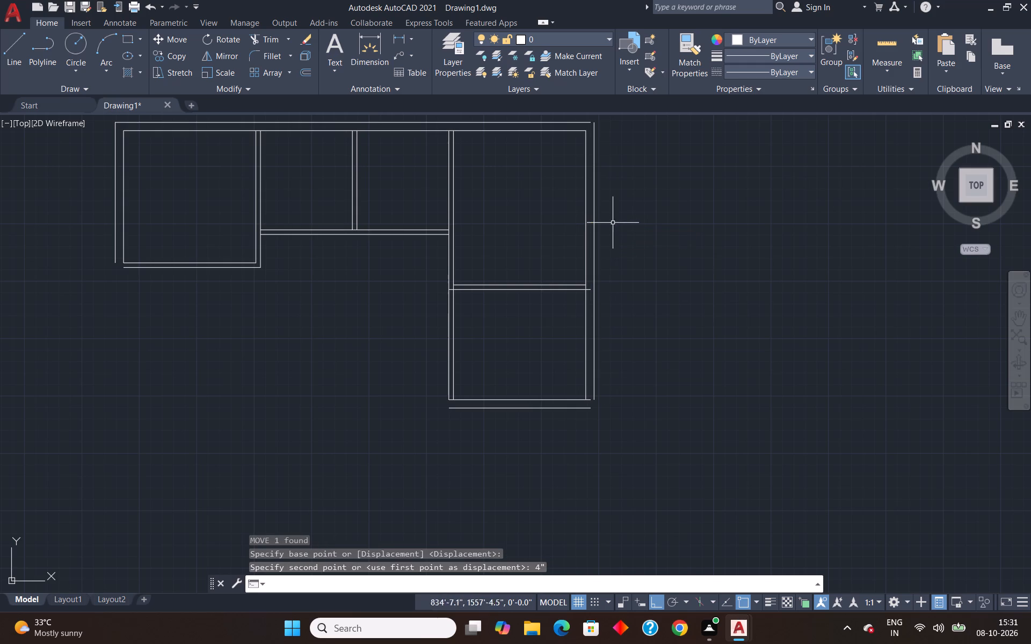
Measure the thickness of the right wall.
click(892, 56)
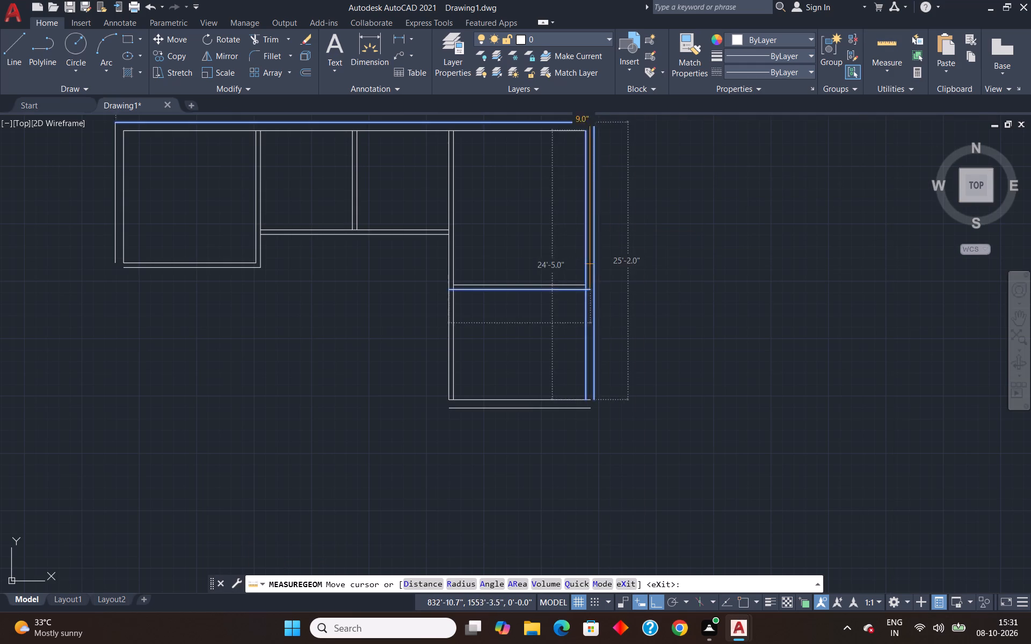
scroll(584, 257, up, 3)
key(Escape)
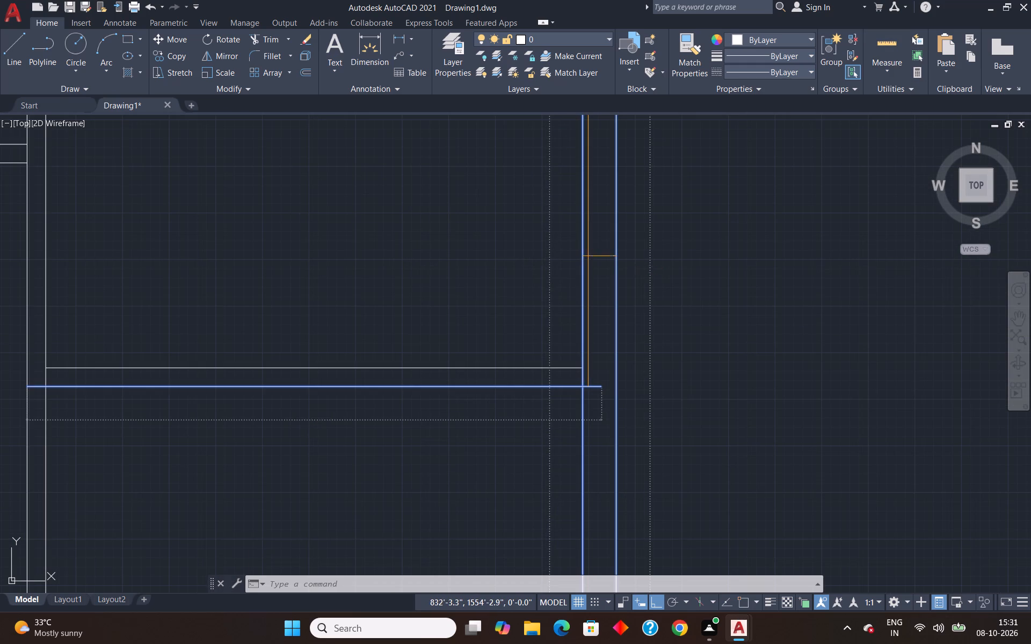
Extend the outer top wall line and the fourth room's outer bottom wall line to the moved outer right wall line.
text(ex)
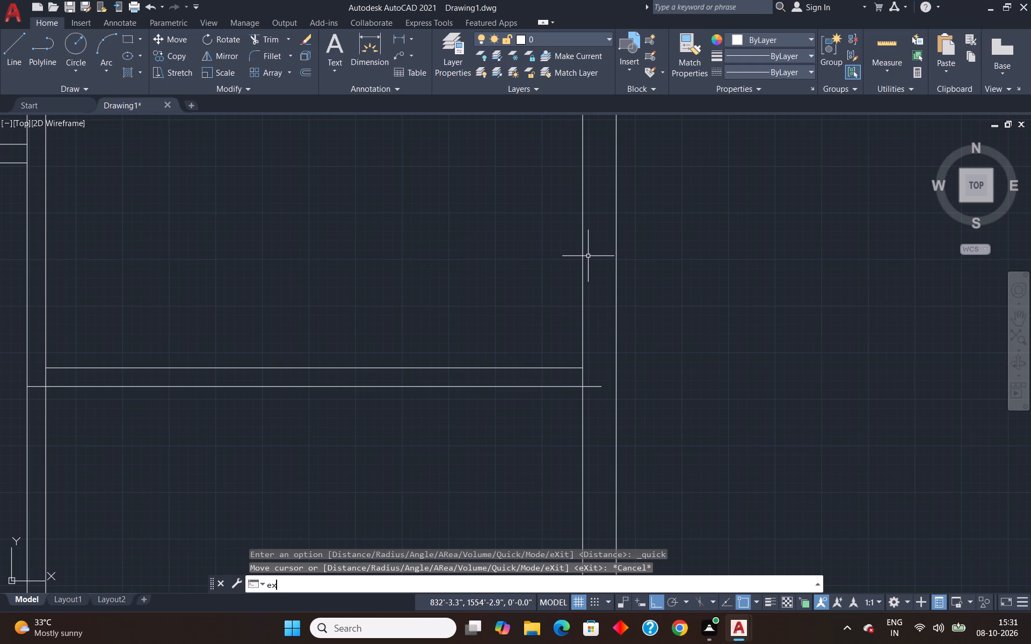
key(Return)
scroll(561, 283, down, 4)
scroll(561, 186, up, 2)
click(596, 252)
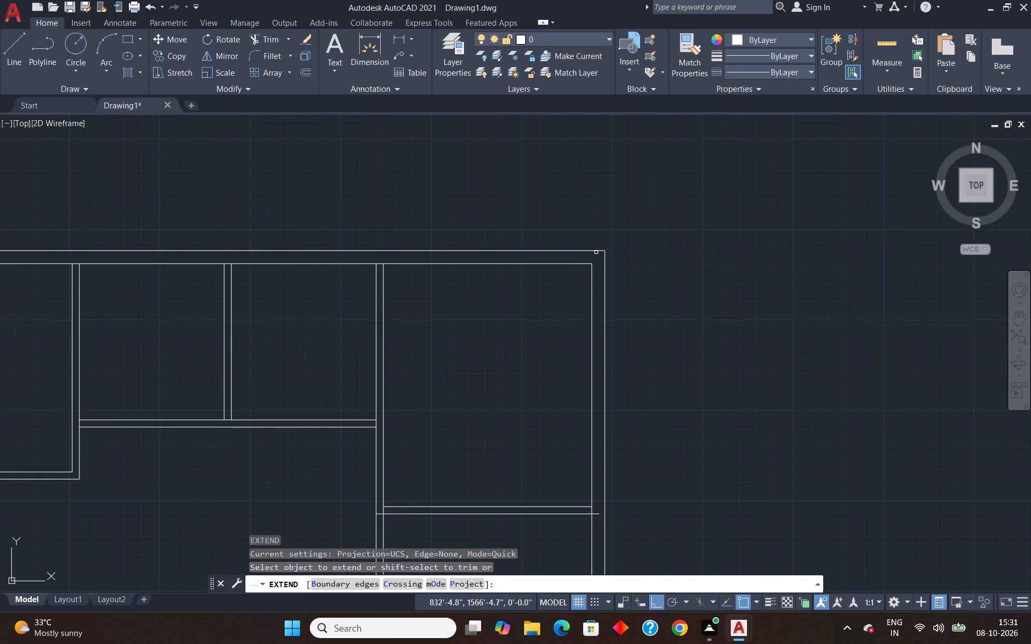
scroll(596, 240, down, 4)
scroll(585, 287, up, 3)
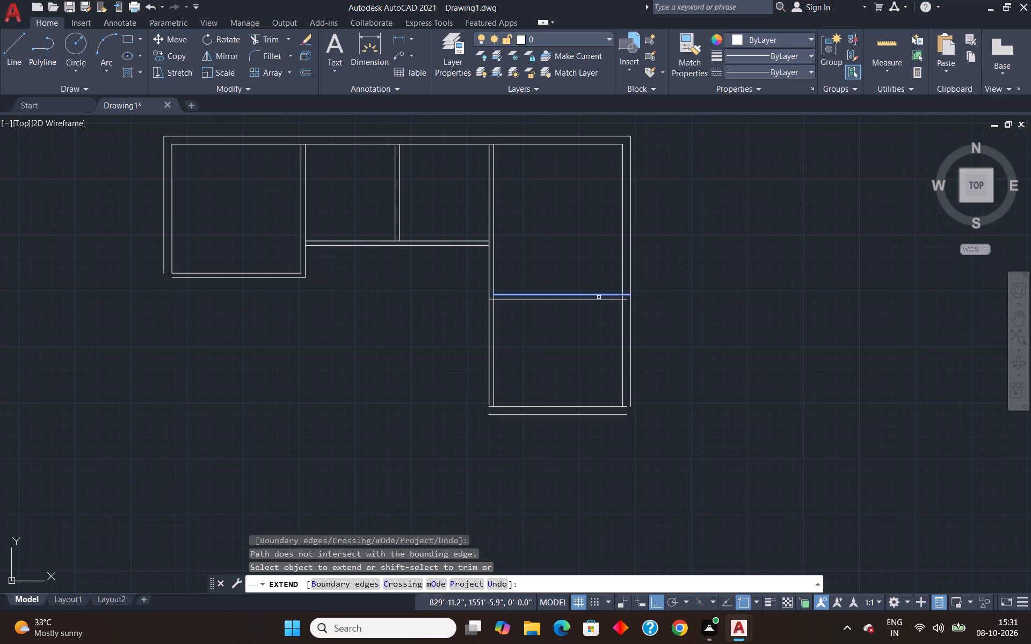
scroll(647, 300, up, 3)
click(555, 294)
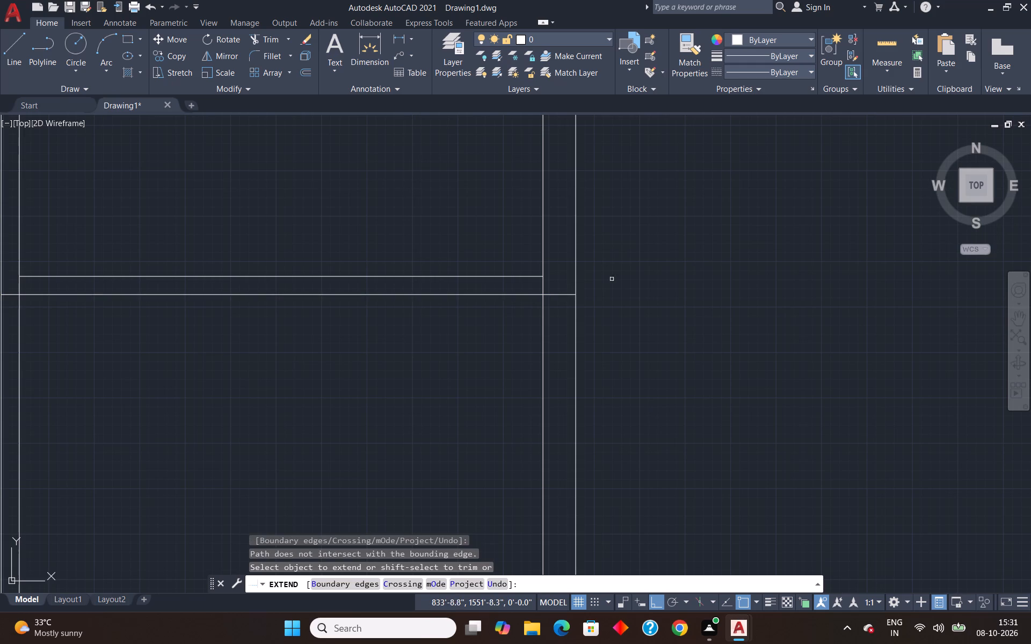
scroll(625, 293, down, 4)
scroll(629, 369, up, 3)
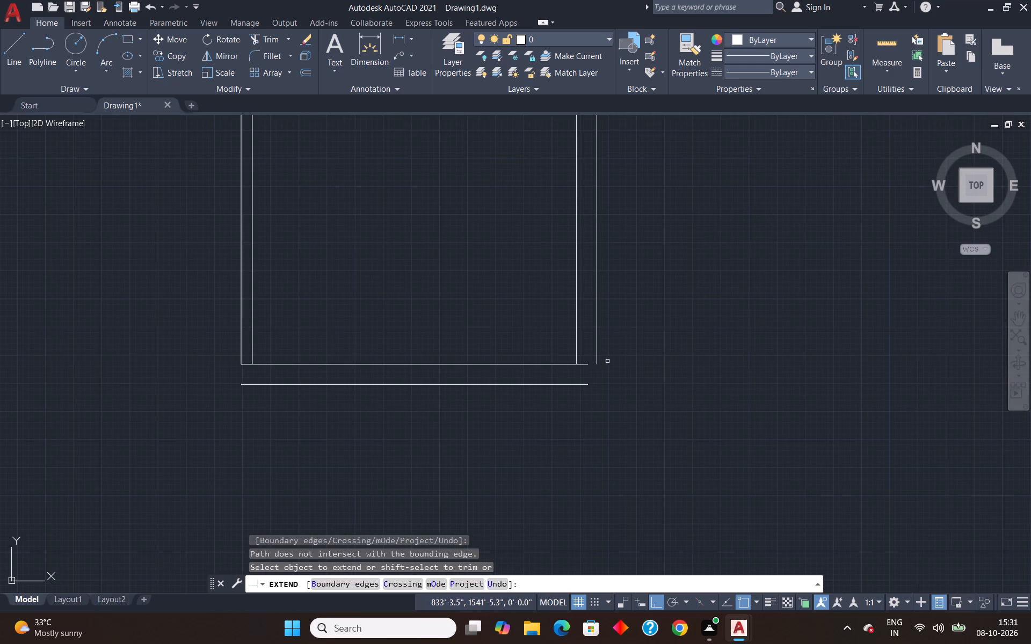
key(Escape)
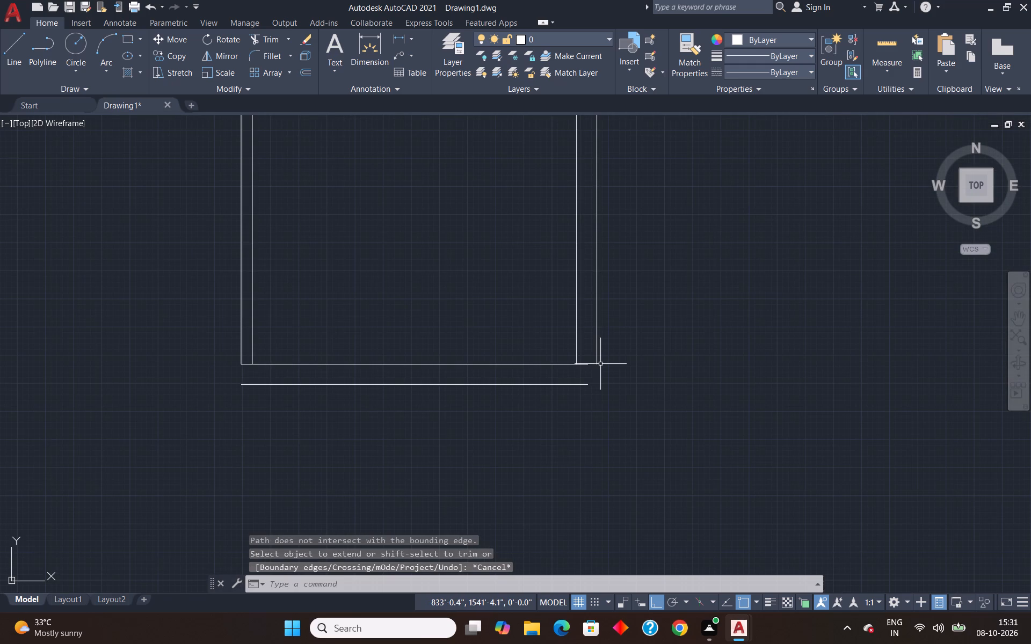
Fillet the 9" offset bottom line and the outer right wall line with zero radius into a square corner.
key(f)
key(Return)
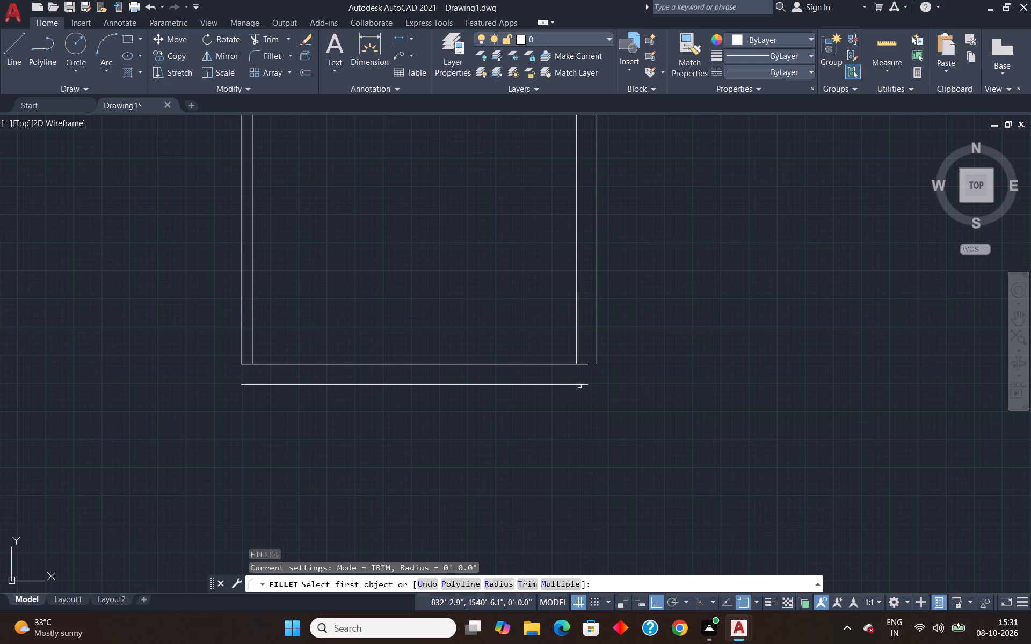
click(582, 386)
click(595, 357)
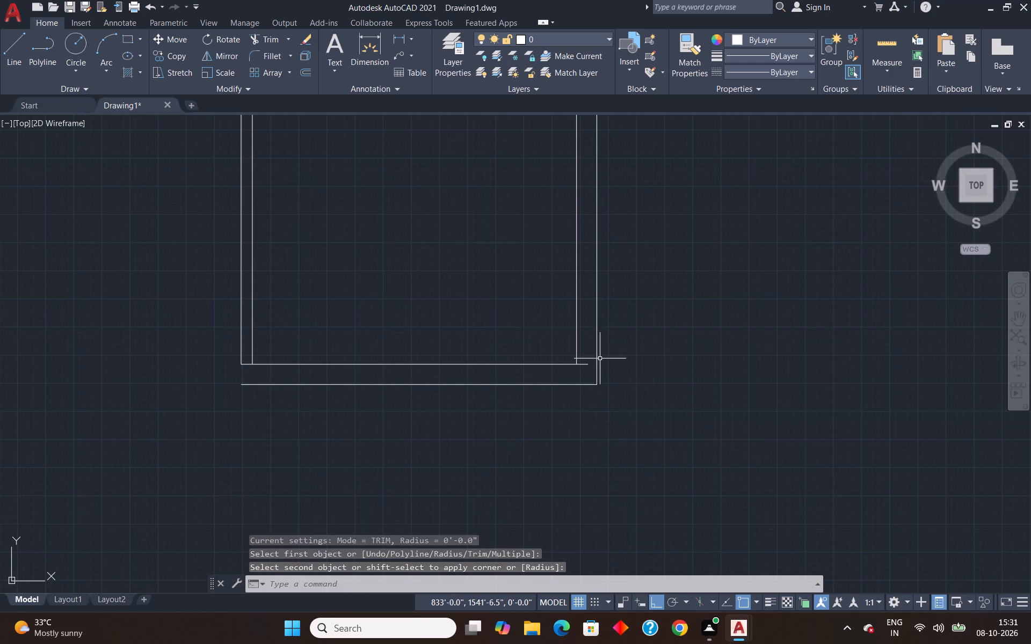
key(Escape)
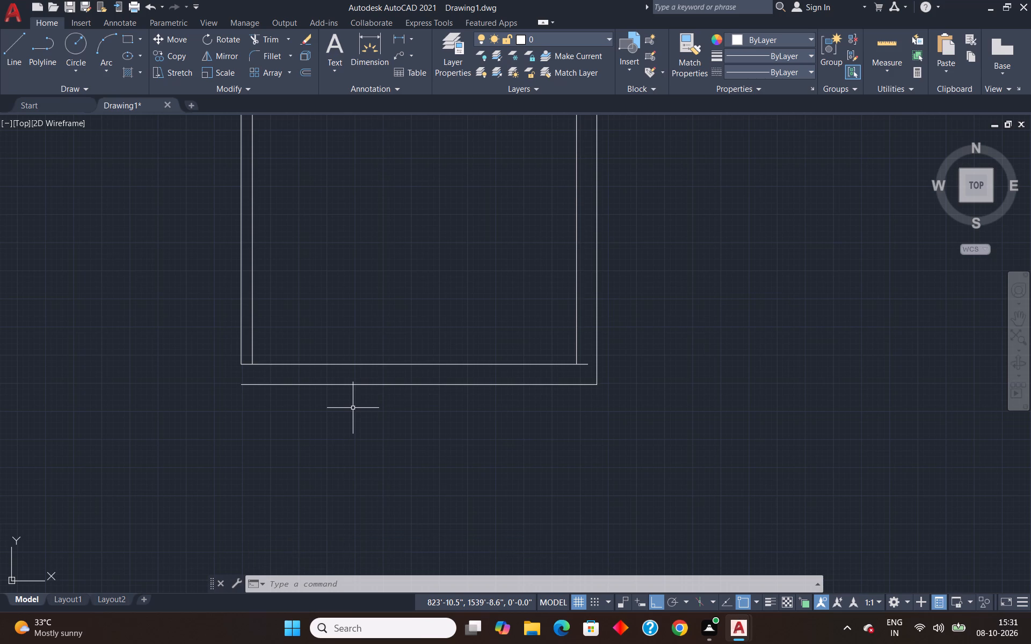
Draw a line 8'4" to the left from the left end of the outer bottom wall line.
scroll(355, 427, down, 4)
scroll(288, 436, up, 3)
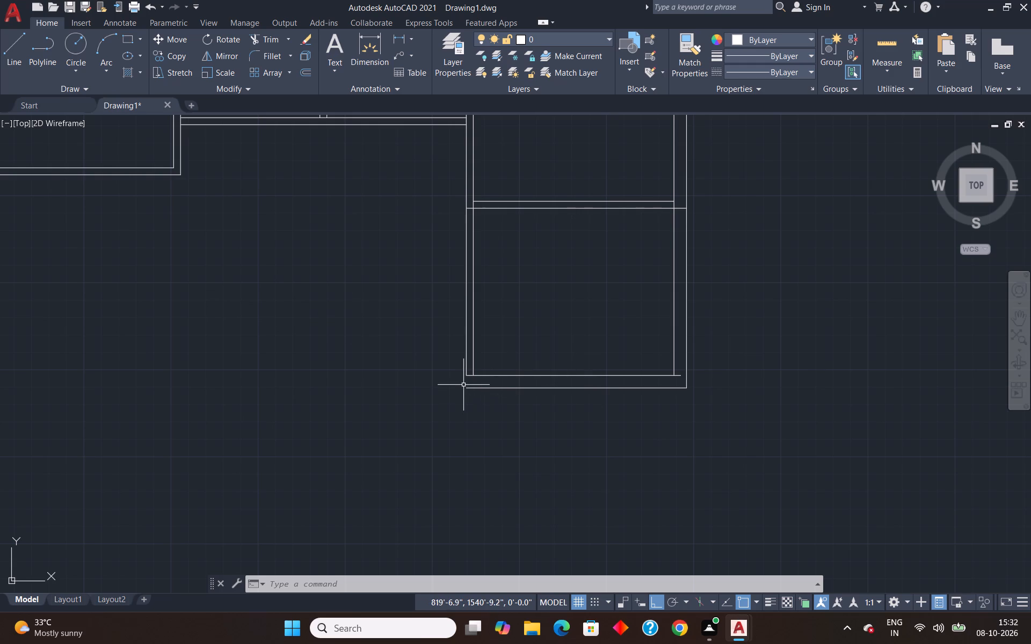
key(l)
key(Return)
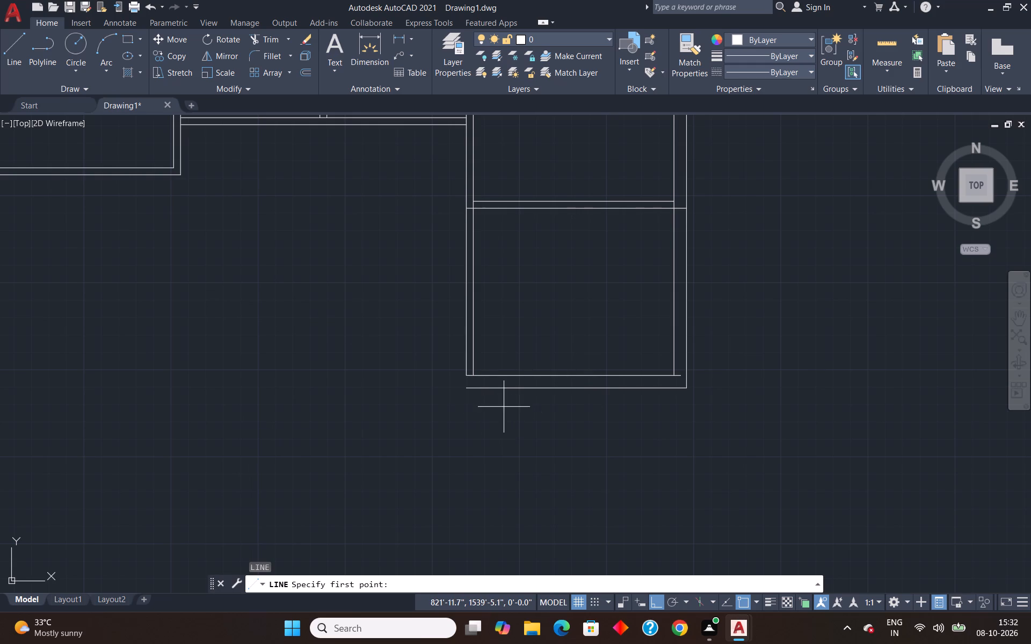
click(468, 392)
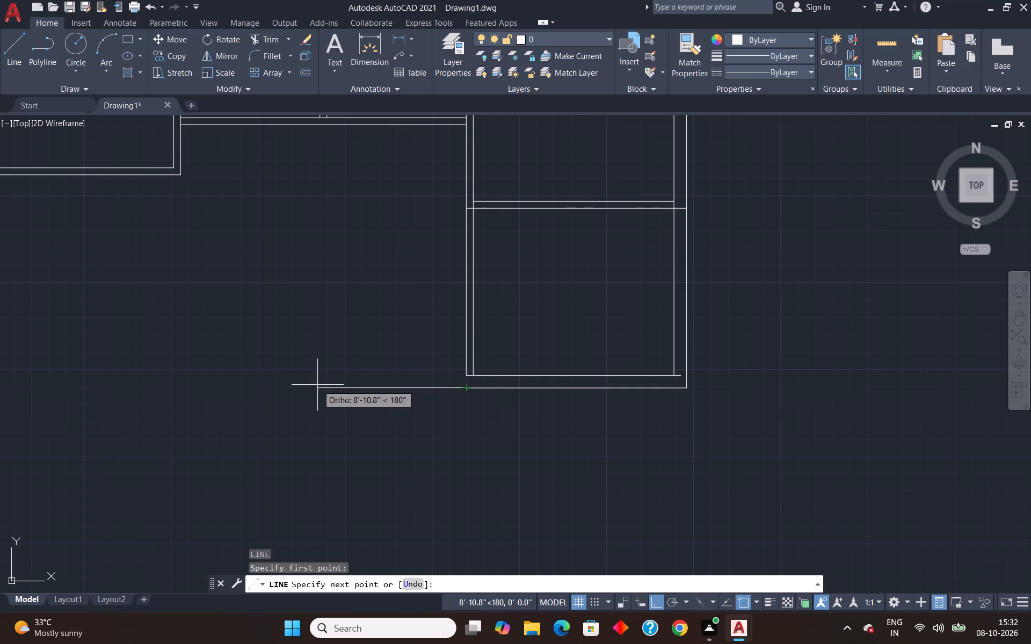
key(8)
text('5)
key(BackSpace)
text(4")
key(Return)
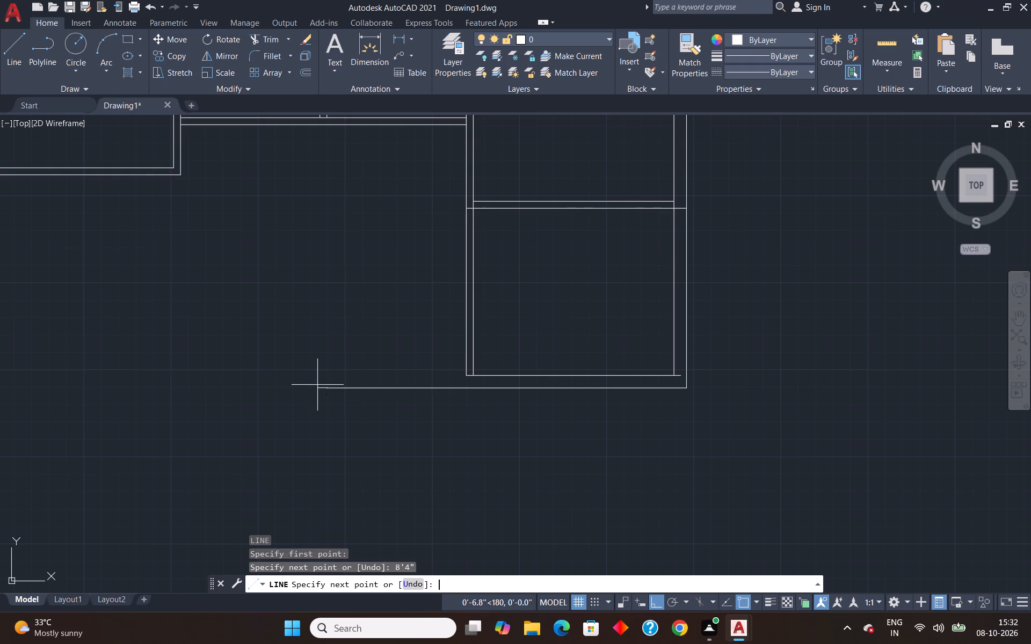
Continue the line 18'3" straight down from the end of the 8'4" segment.
scroll(304, 457, down, 3)
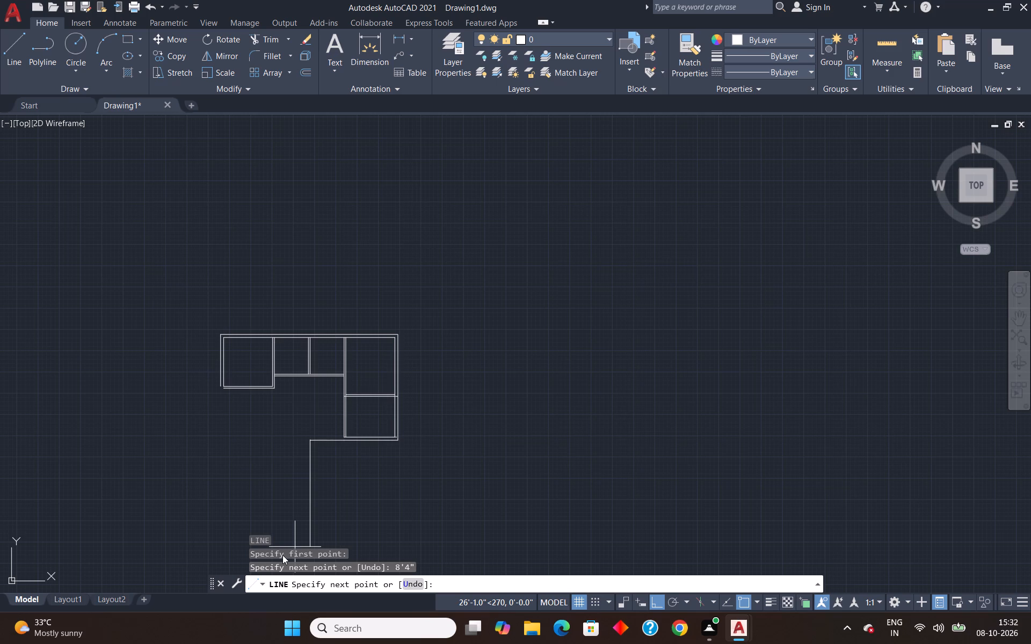
text(18)
key(apostrophe)
text(3")
key(Return)
scroll(352, 501, down, 1)
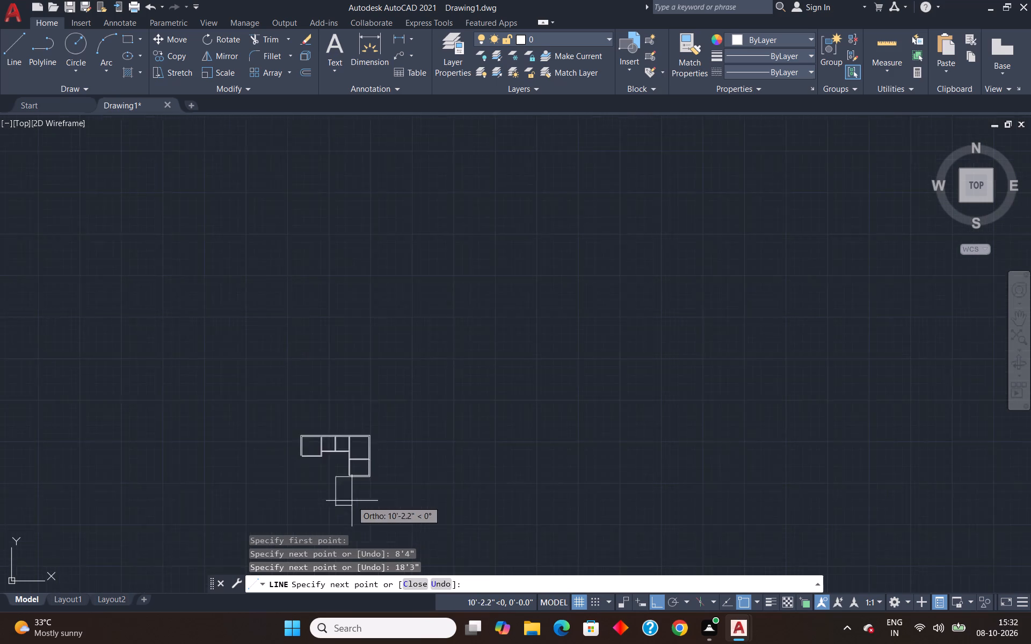
scroll(352, 501, down, 2)
scroll(315, 503, up, 1)
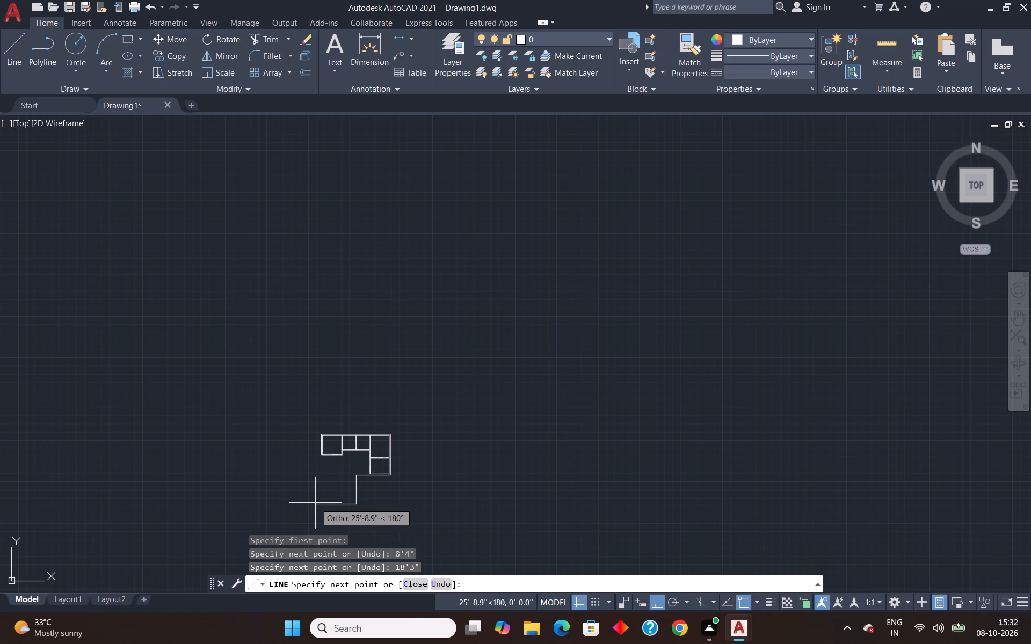
key(Escape)
Offset the 18'3" vertical line 9" to the left and the 8'4" horizontal line 9" upward.
scroll(406, 451, down, 3)
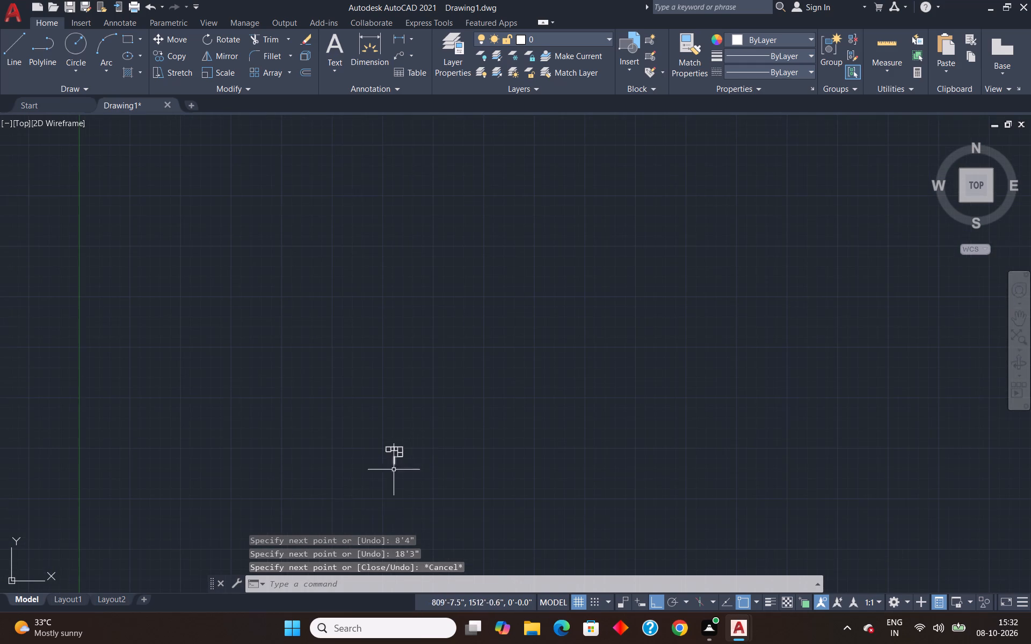
scroll(384, 480, up, 5)
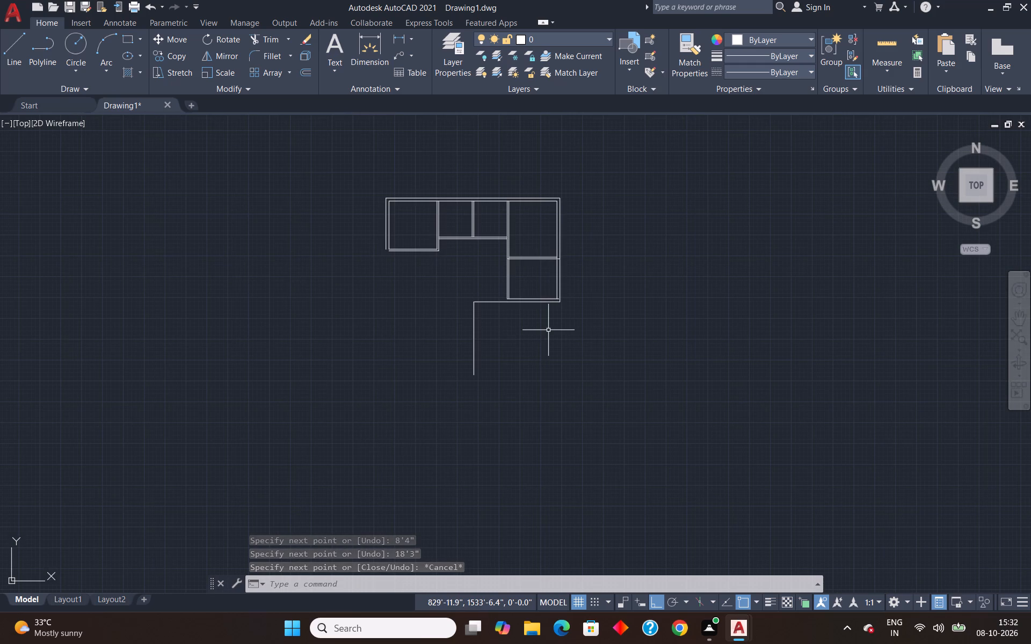
key(o)
key(Return)
scroll(519, 291, up, 1)
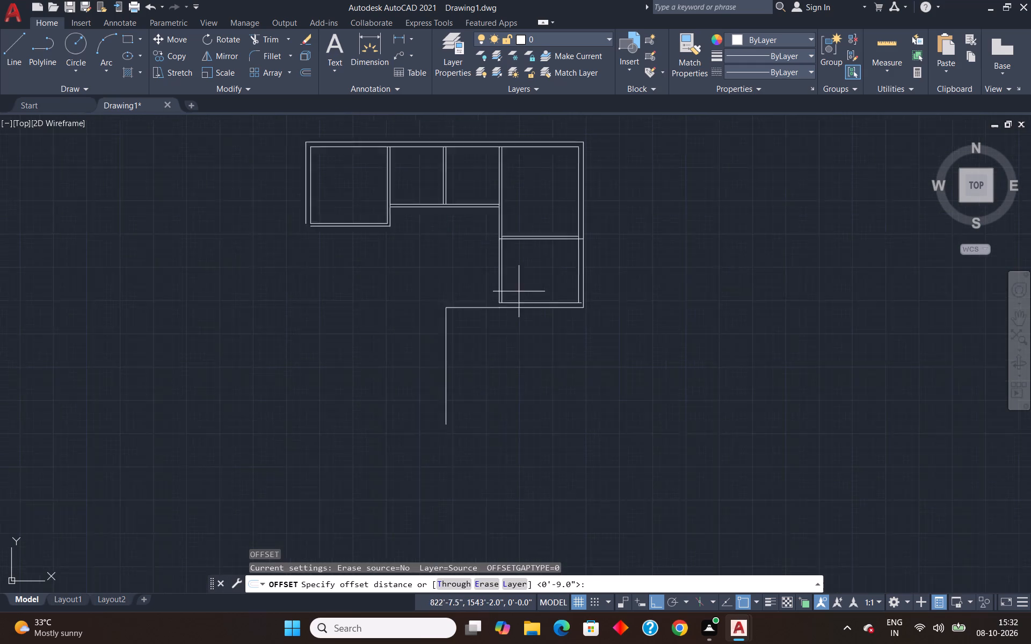
scroll(519, 291, up, 1)
text(9")
key(Return)
click(402, 360)
click(358, 362)
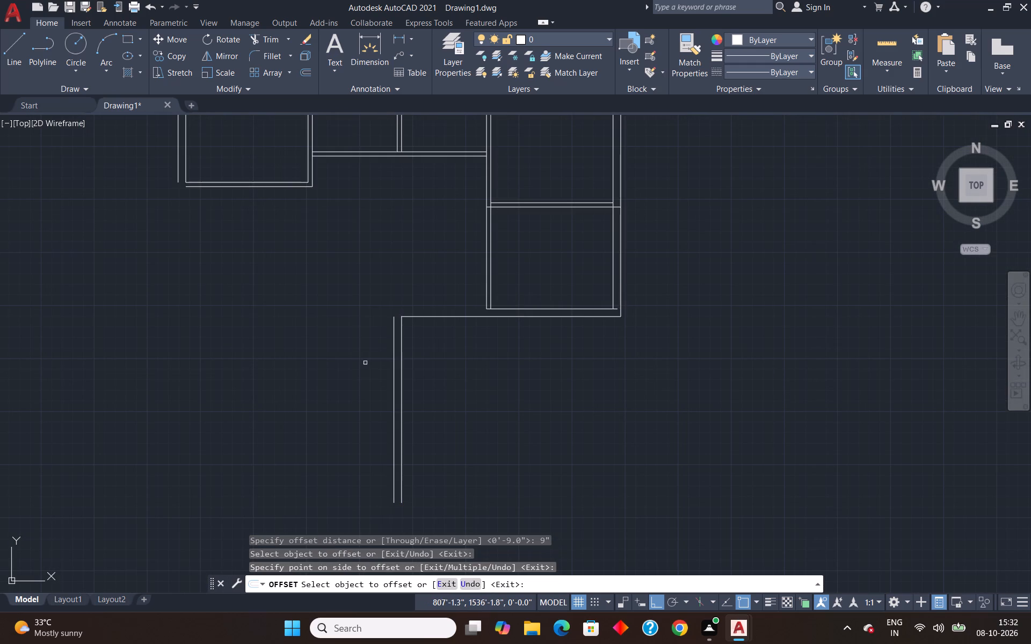
click(426, 314)
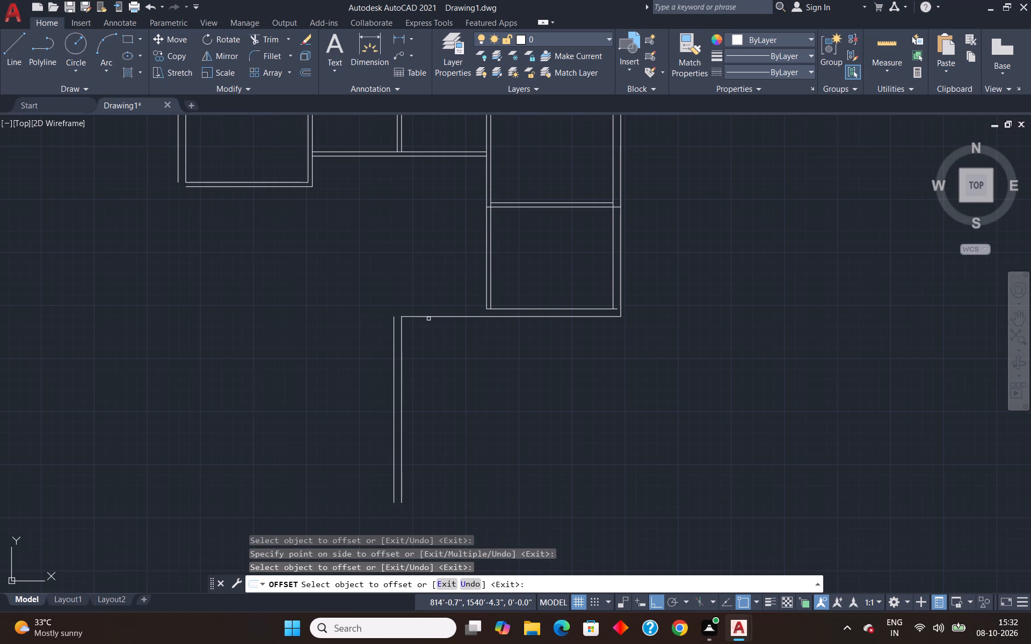
click(428, 316)
click(428, 304)
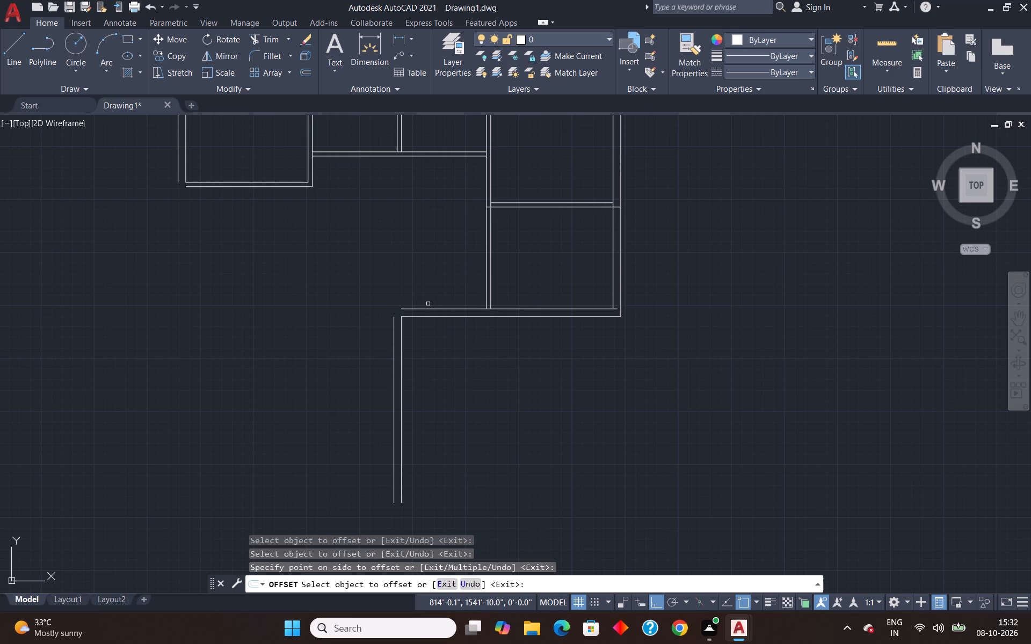
key(Escape)
Fillet the two new 9" offset lines with zero radius into a square corner at the extension's upper left.
key(f)
key(Return)
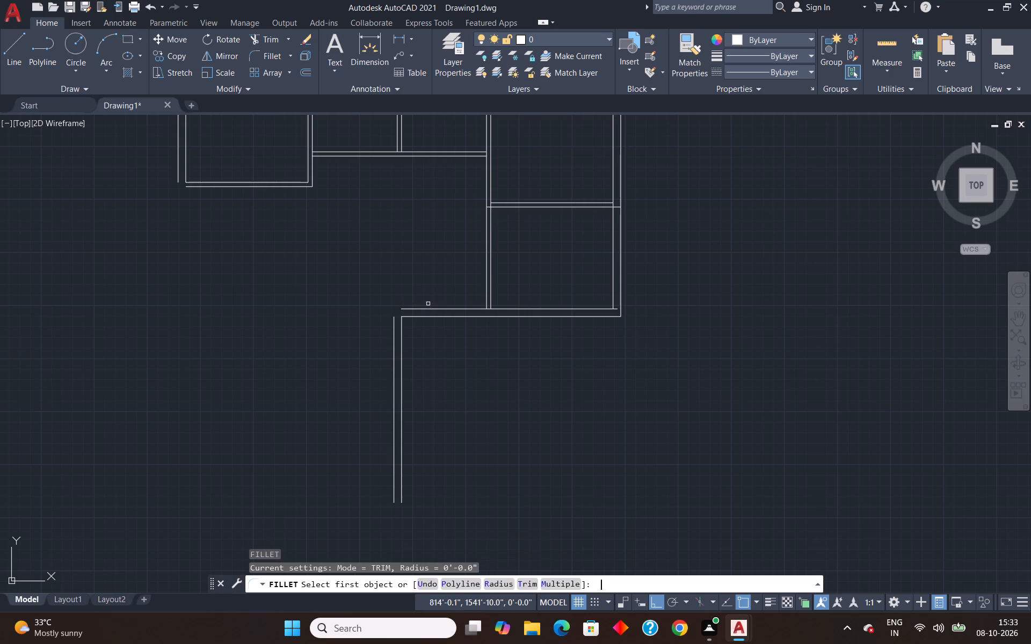
double_click(392, 319)
click(403, 308)
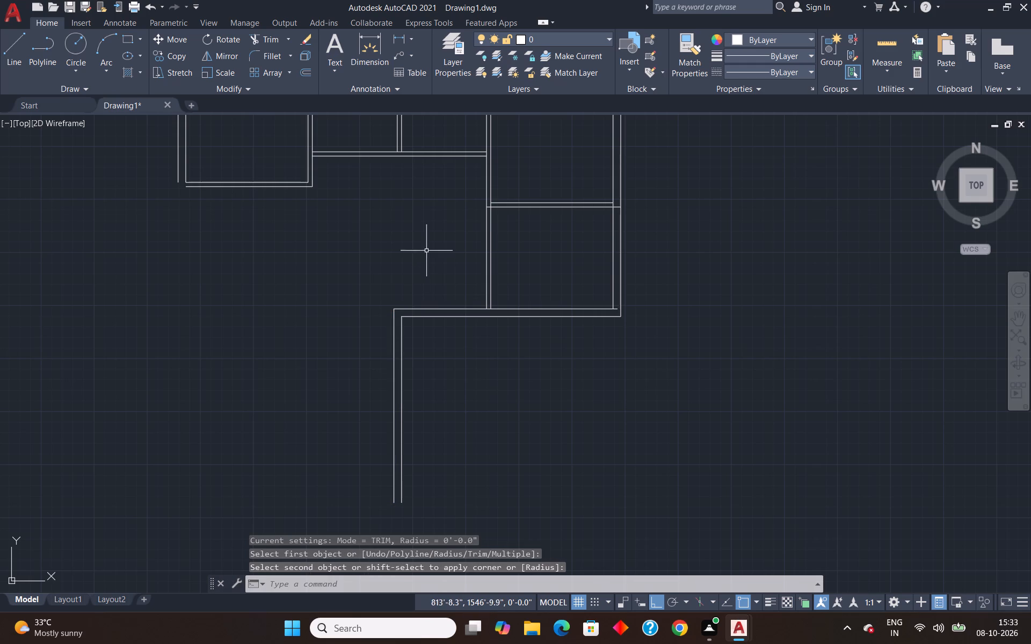
key(Escape)
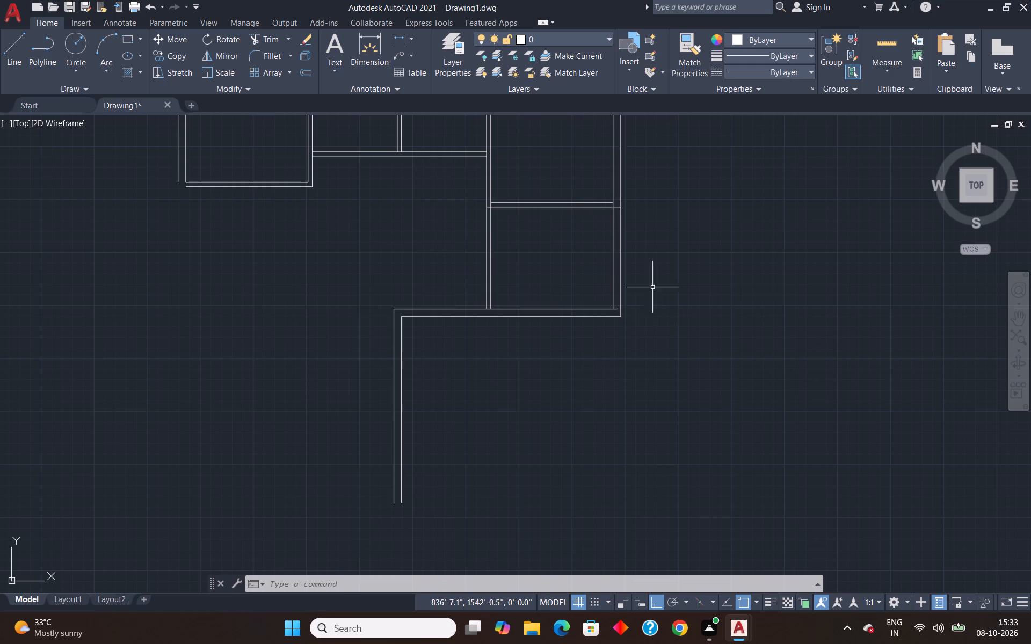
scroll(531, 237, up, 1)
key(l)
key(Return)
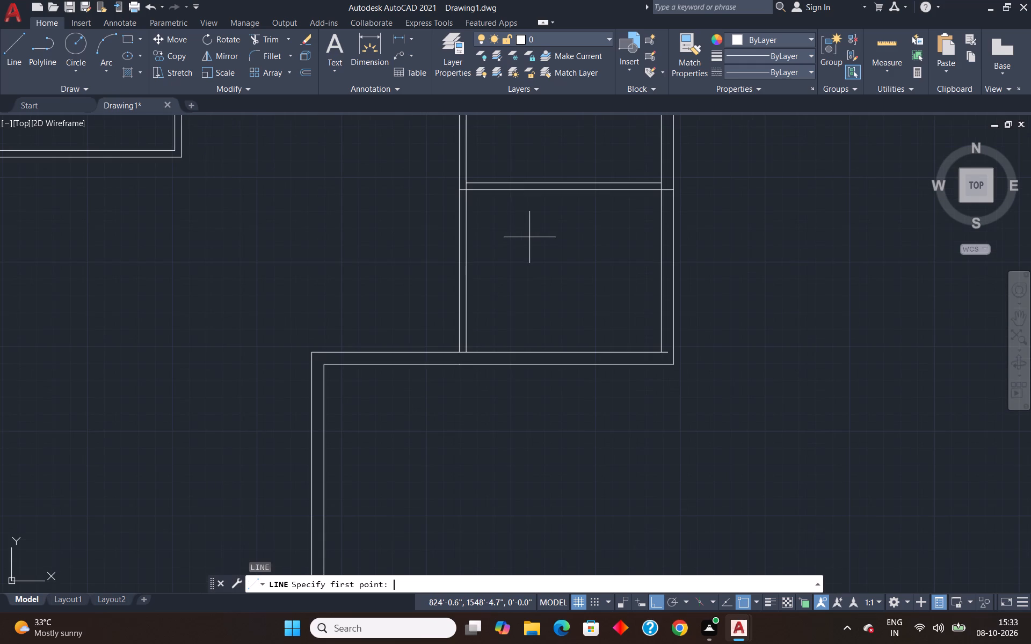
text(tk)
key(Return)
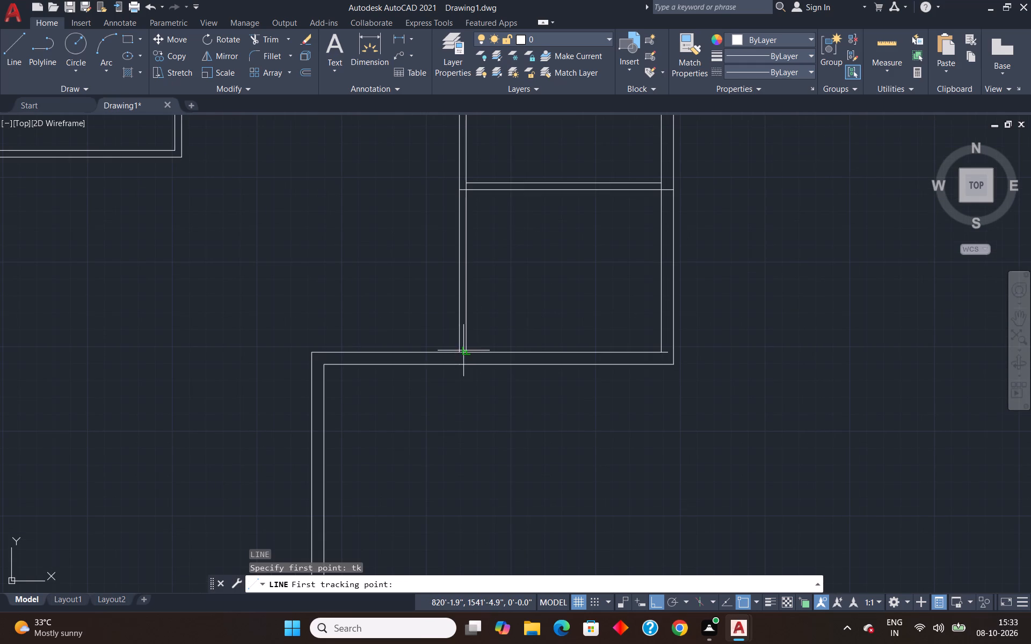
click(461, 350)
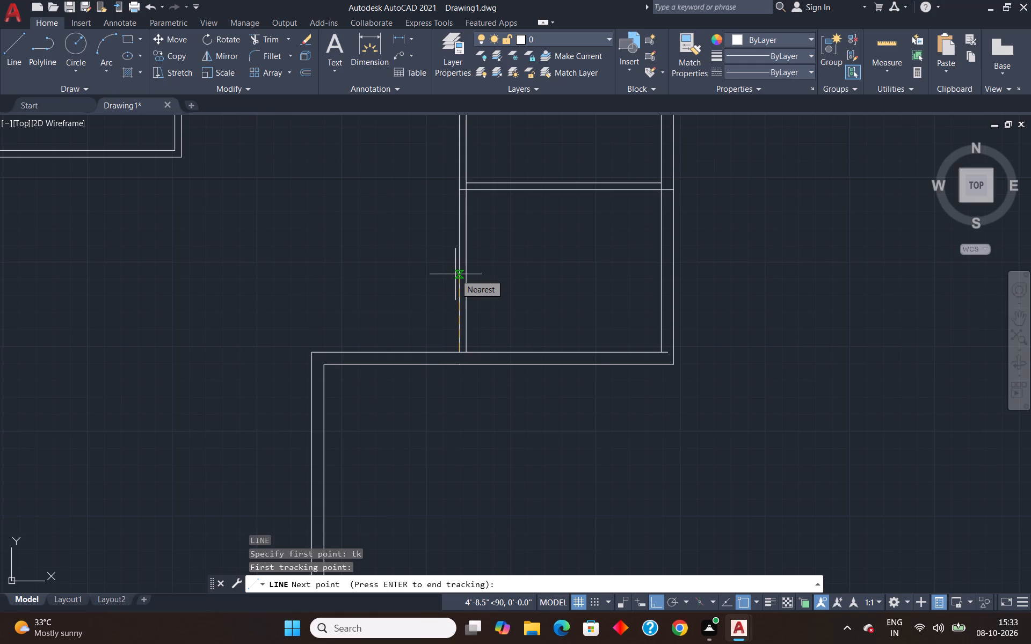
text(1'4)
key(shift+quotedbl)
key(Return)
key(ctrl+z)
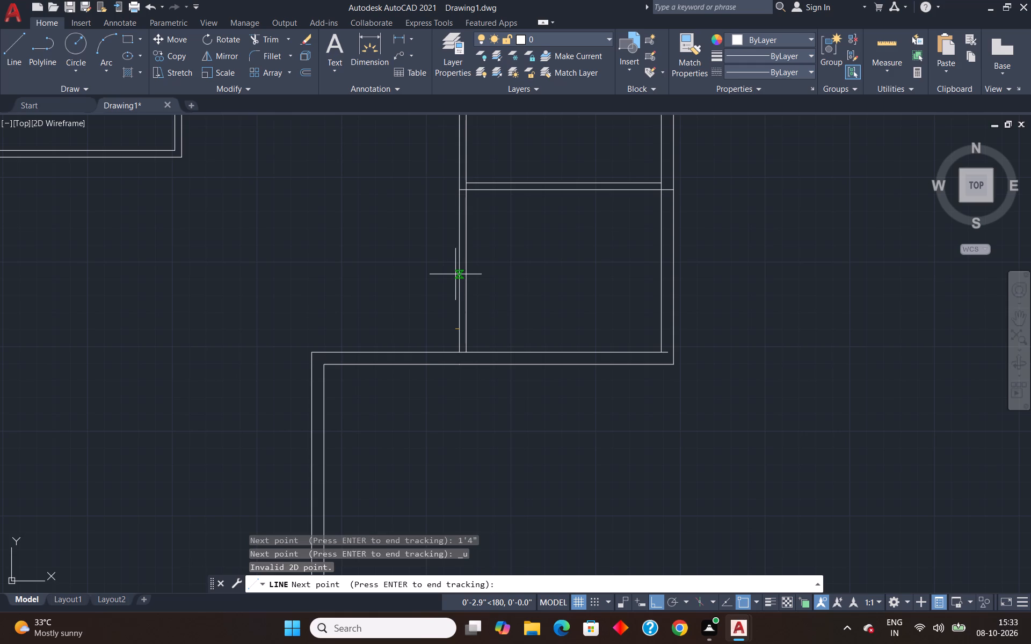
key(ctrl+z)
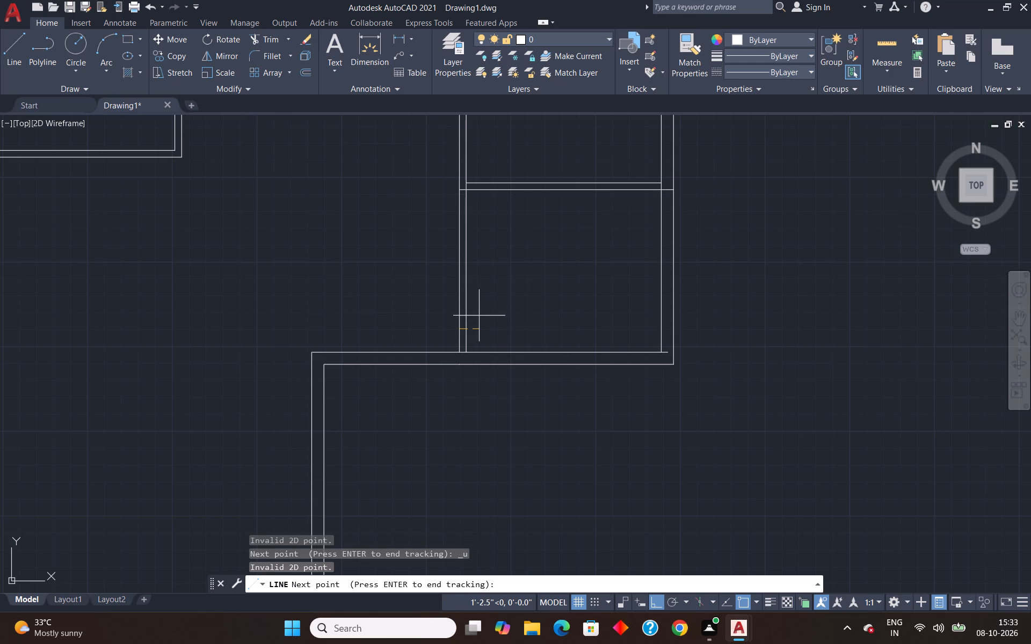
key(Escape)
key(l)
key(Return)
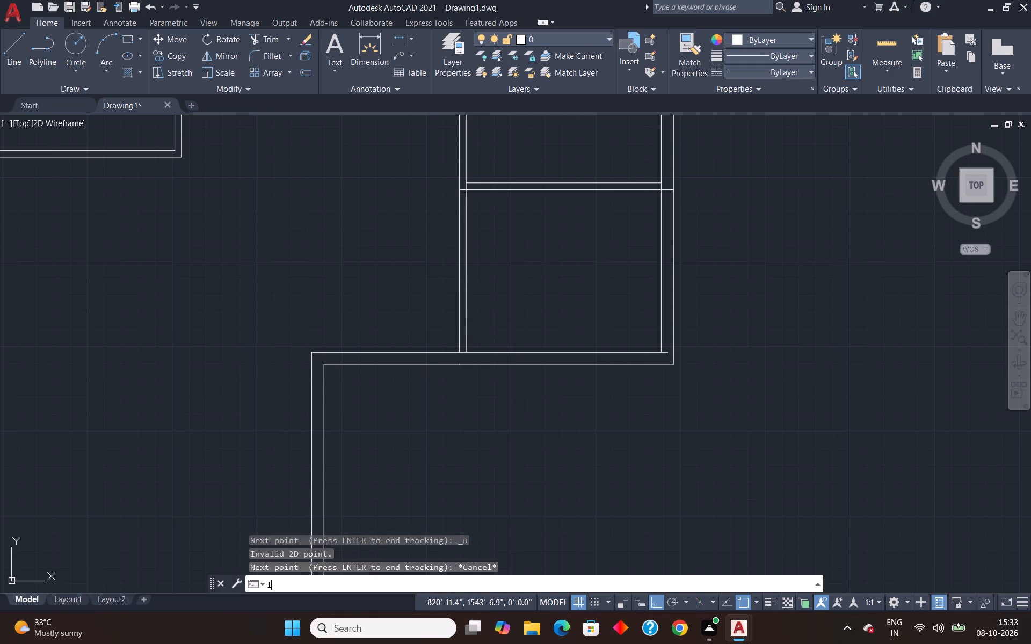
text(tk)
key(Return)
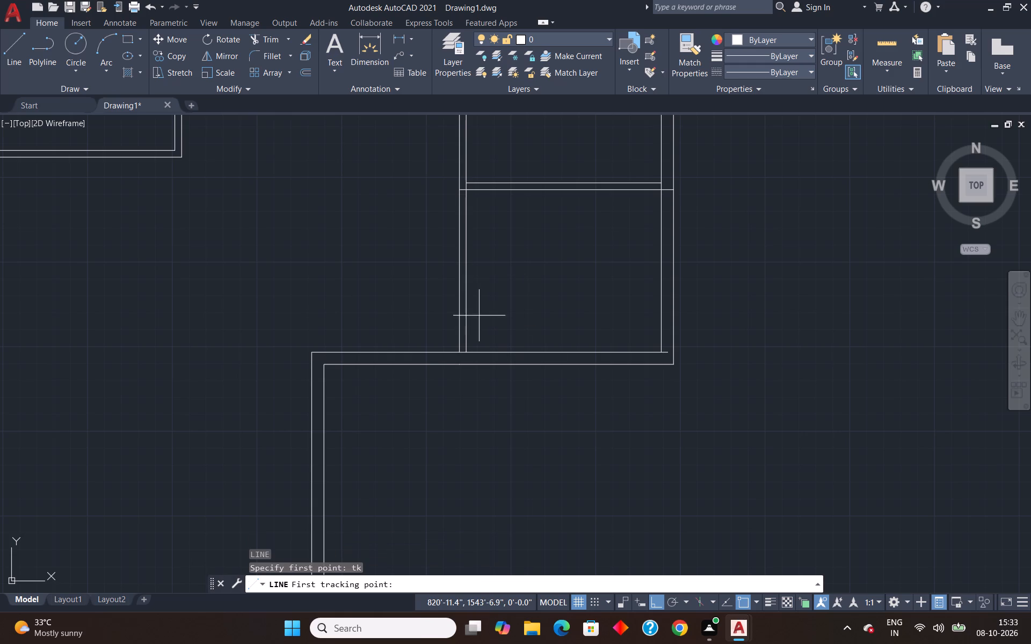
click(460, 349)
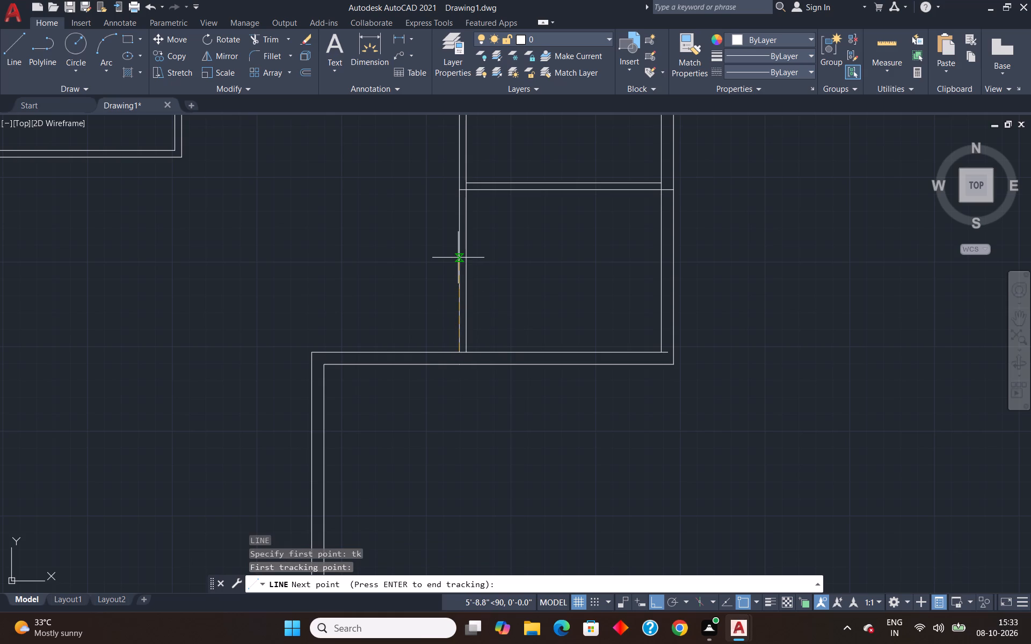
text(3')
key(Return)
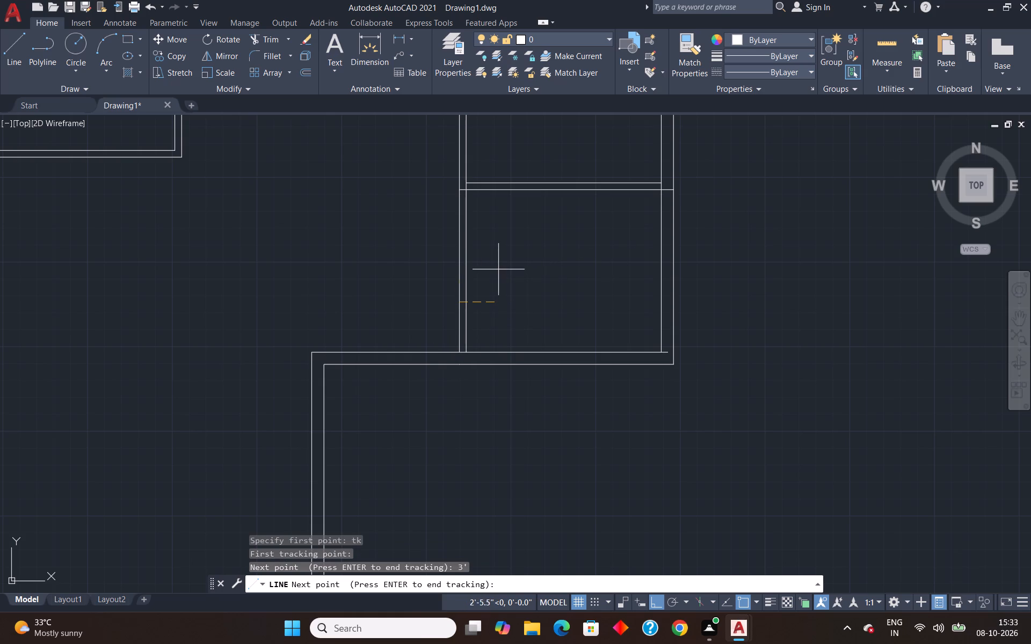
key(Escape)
Draw a line leftward 8'4" plus another 9", starting 4'6" above the bottom end of the lower room's outer left wall line.
key(l)
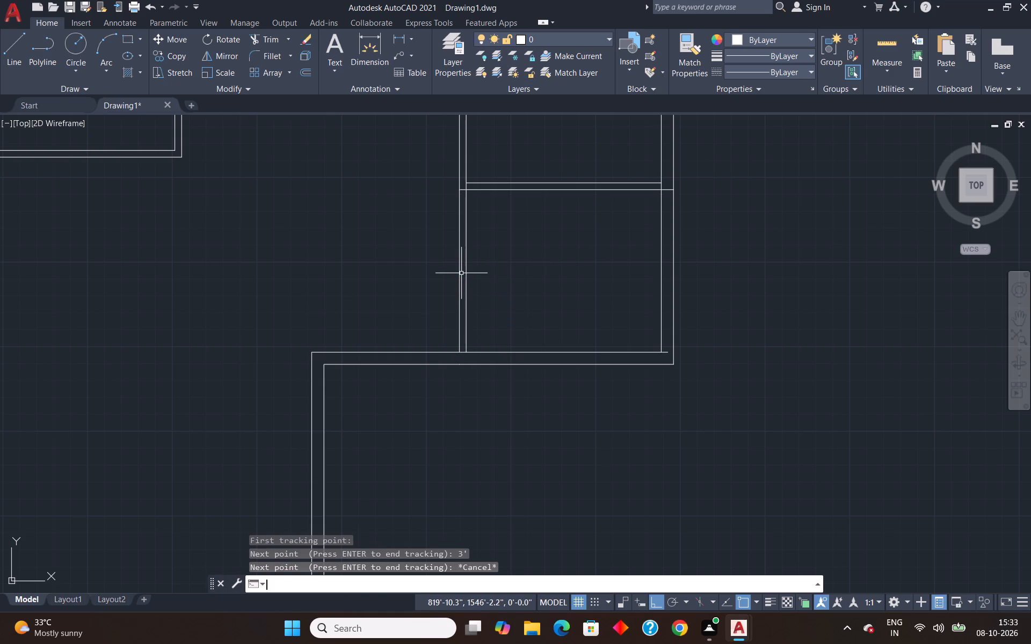
key(Return)
text(tk)
key(Return)
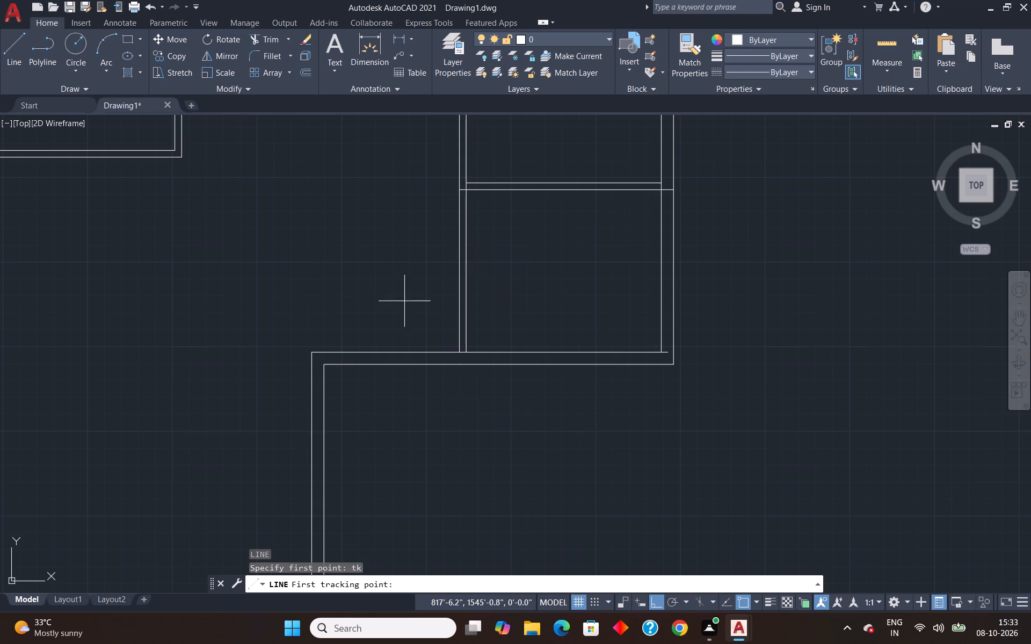
click(460, 353)
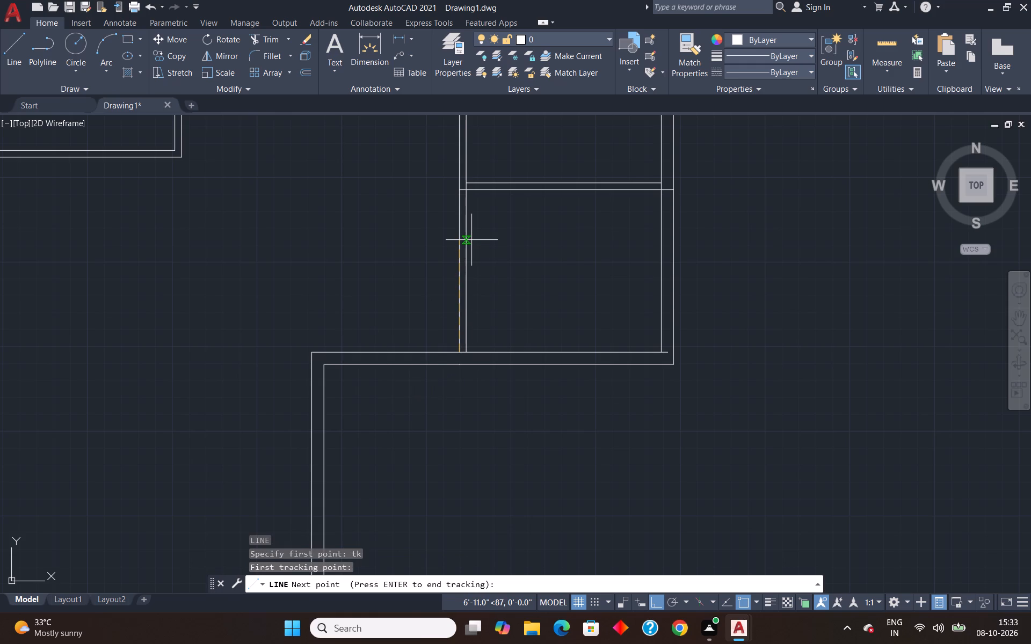
key(4)
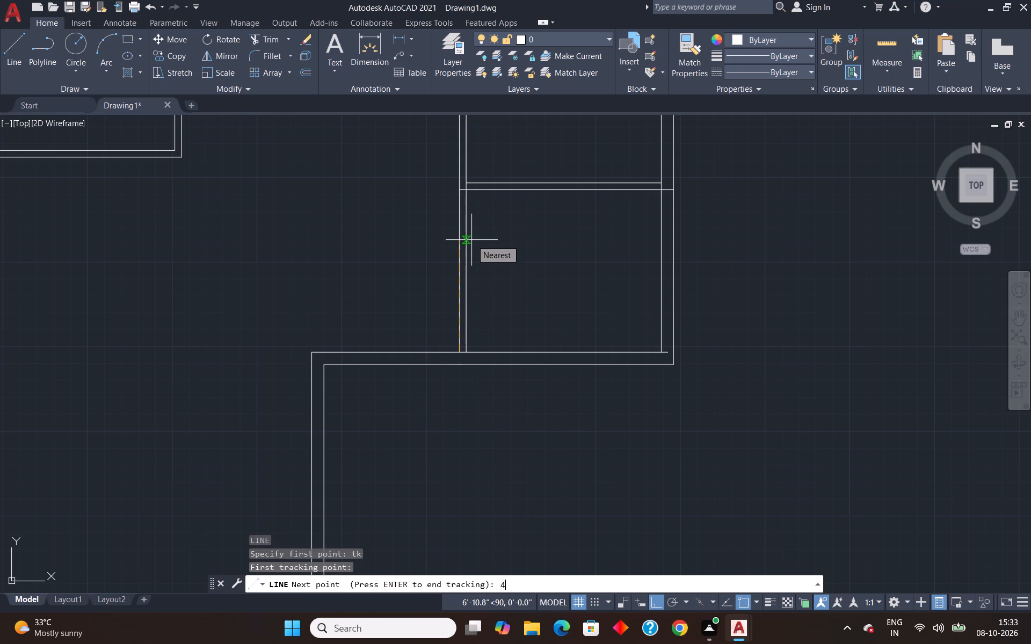
text('6")
key(Return)
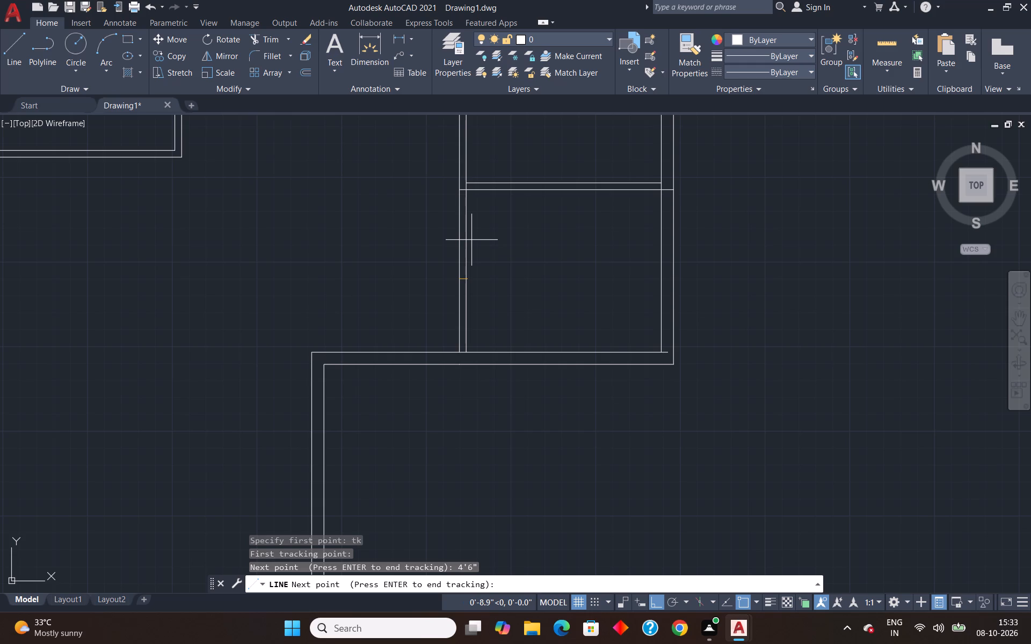
key(Return)
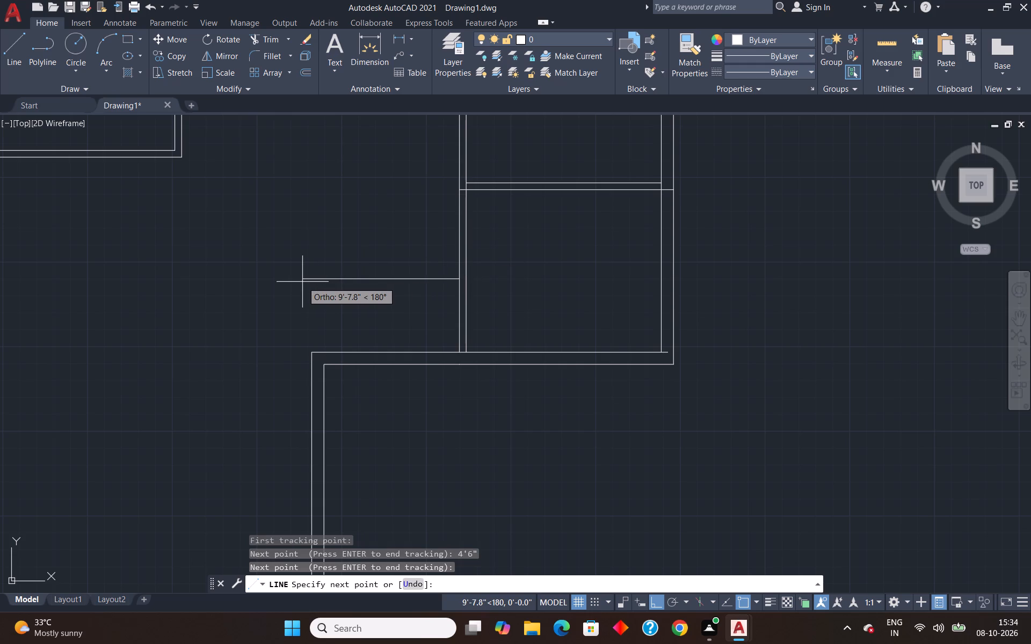
text(8'4")
key(Return)
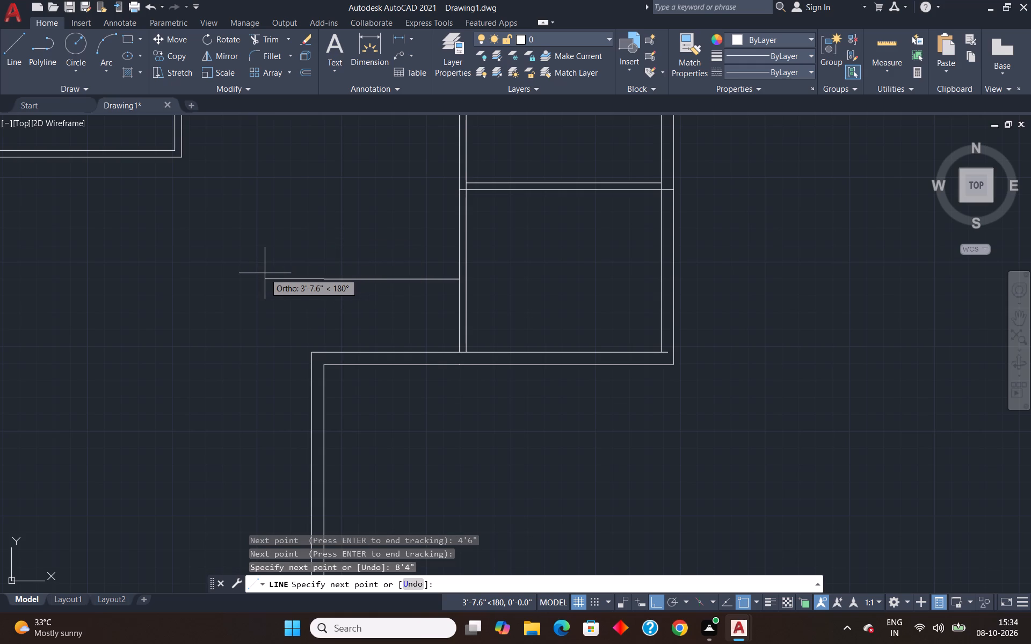
text(9")
key(Return)
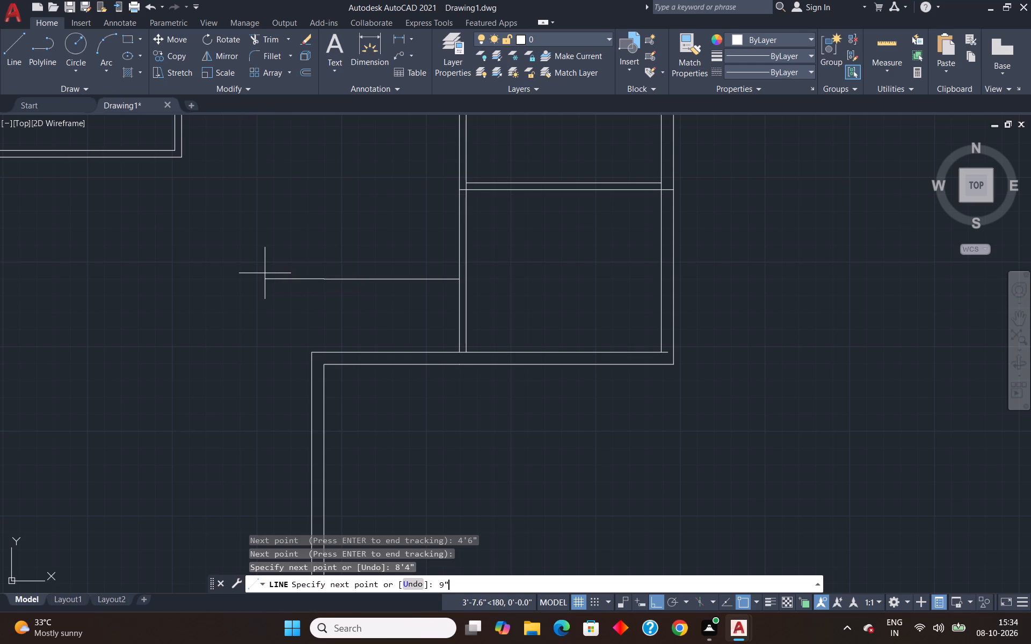
key(Escape)
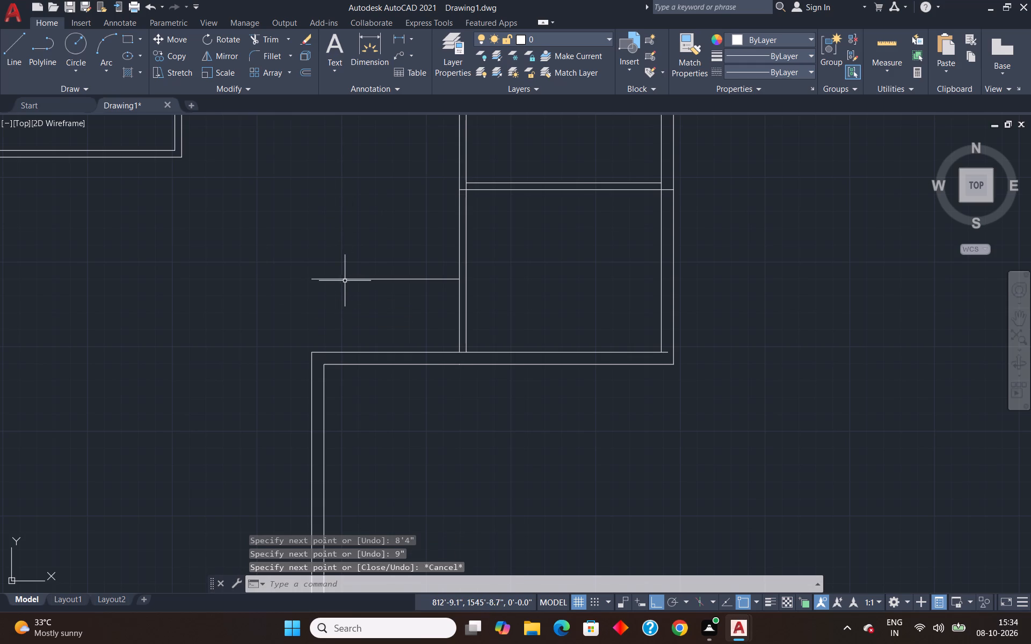
Join the 8'4" and 9" collinear segments into one line.
click(341, 277)
click(315, 277)
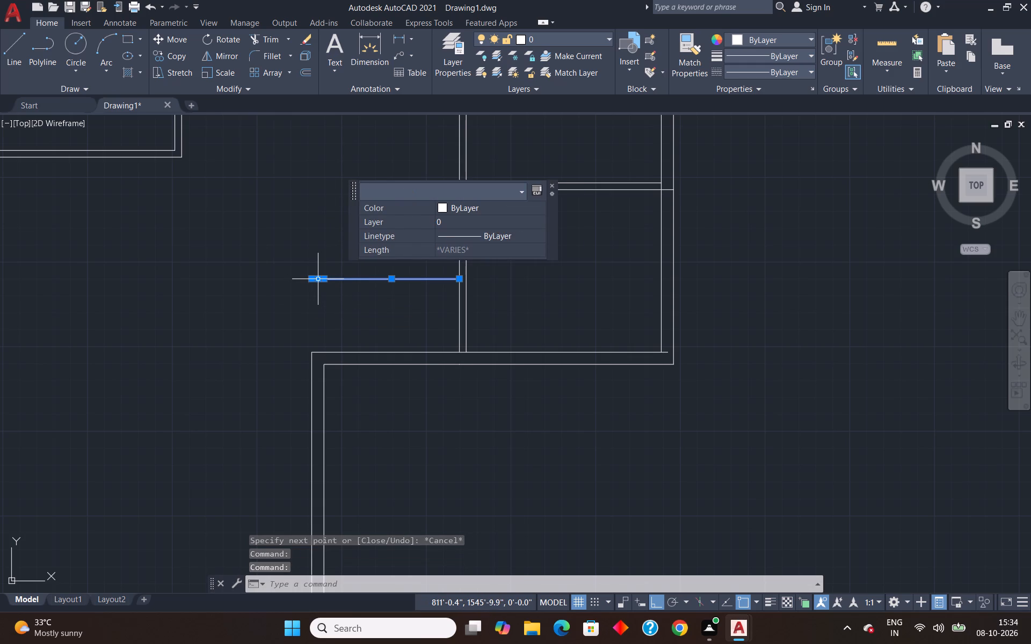
key(j)
key(Return)
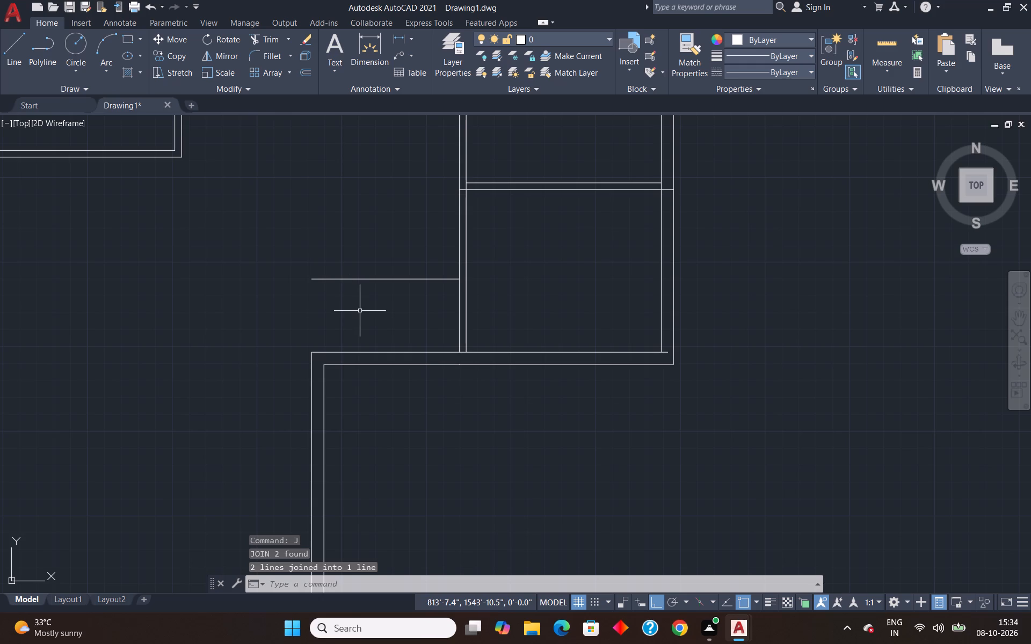
Offset the joined horizontal partition line beside the lower room 5" upward.
key(o)
key(Return)
text(5")
key(Return)
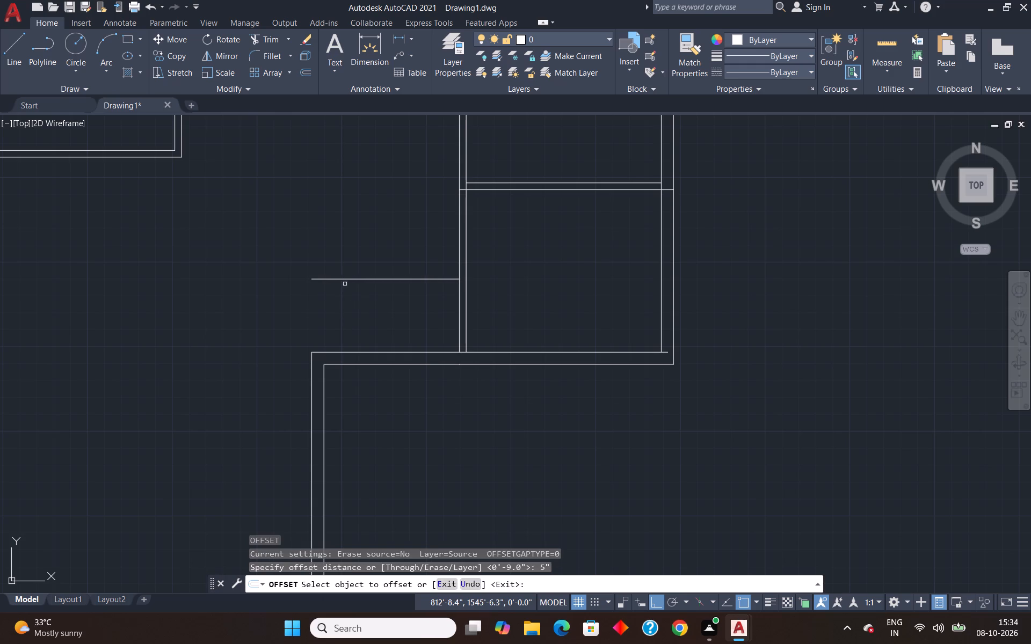
click(344, 277)
click(344, 259)
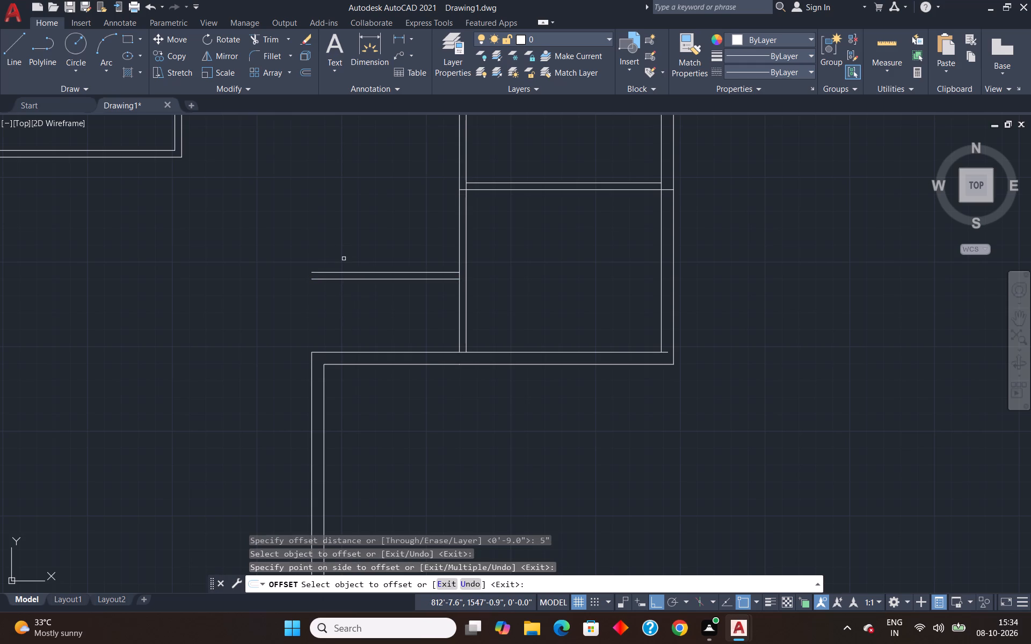
key(Escape)
Draw a short vertical line closing the left end of the 5" partition.
key(l)
key(Return)
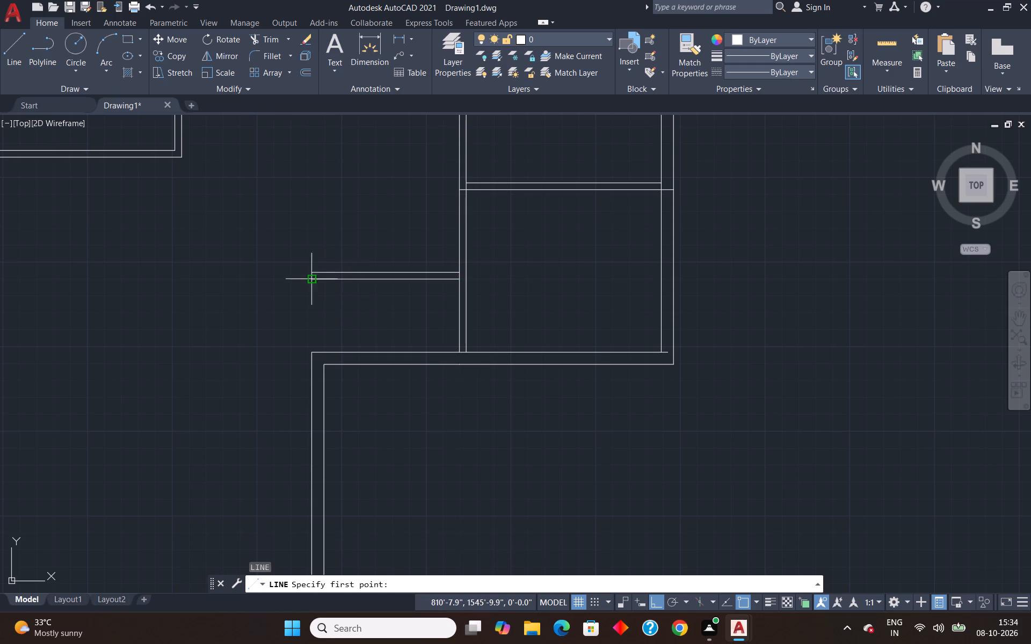
scroll(307, 283, up, 3)
click(320, 237)
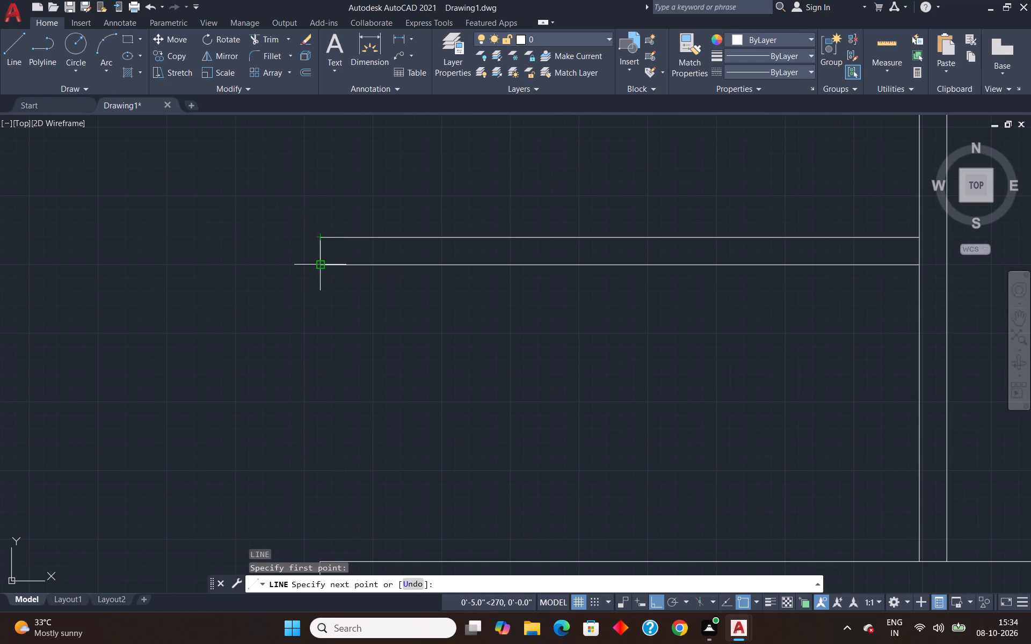
click(317, 265)
key(Escape)
scroll(311, 269, down, 2)
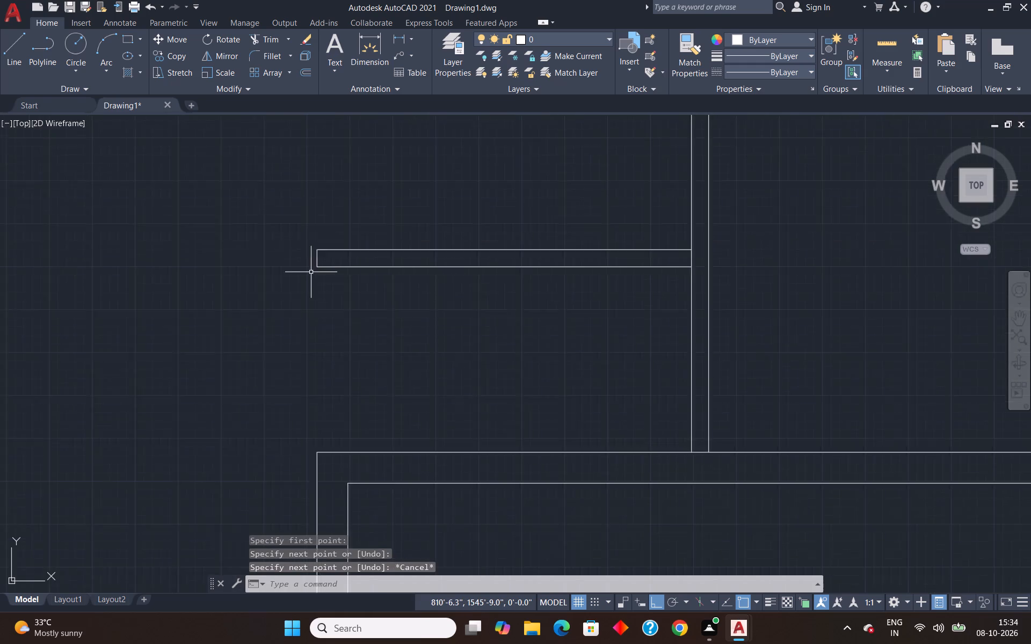
Measure the bottom wall of the upper-left room.
scroll(311, 273, down, 6)
scroll(331, 286, up, 2)
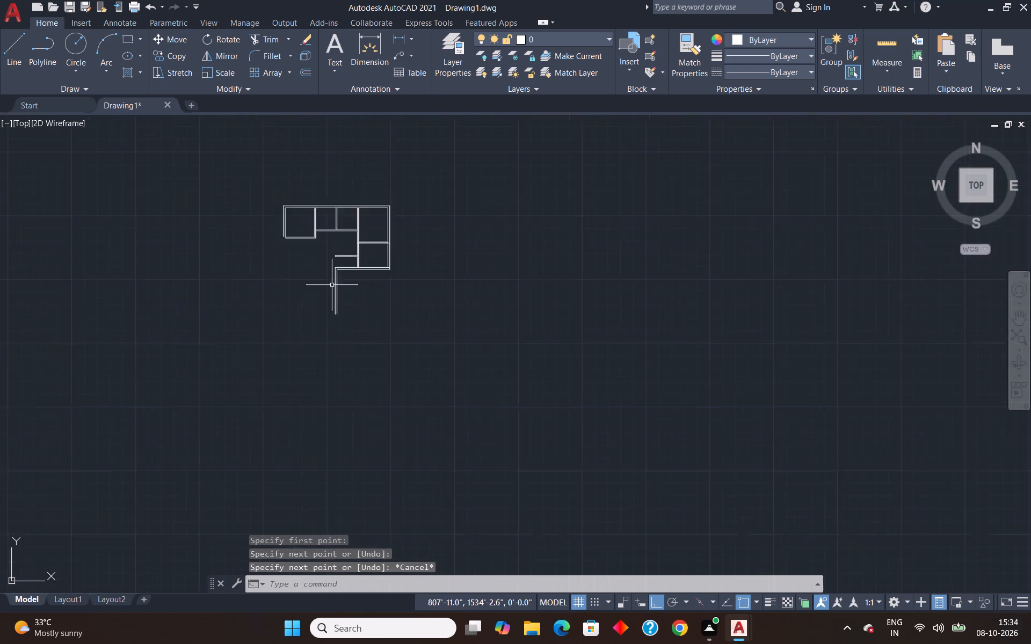
scroll(332, 285, up, 2)
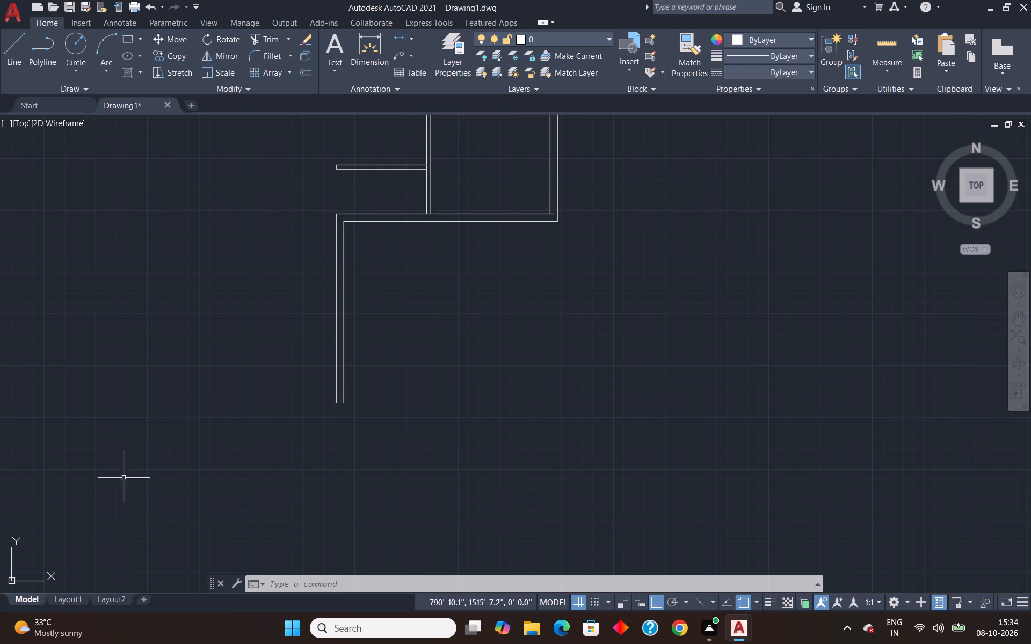
scroll(358, 364, down, 3)
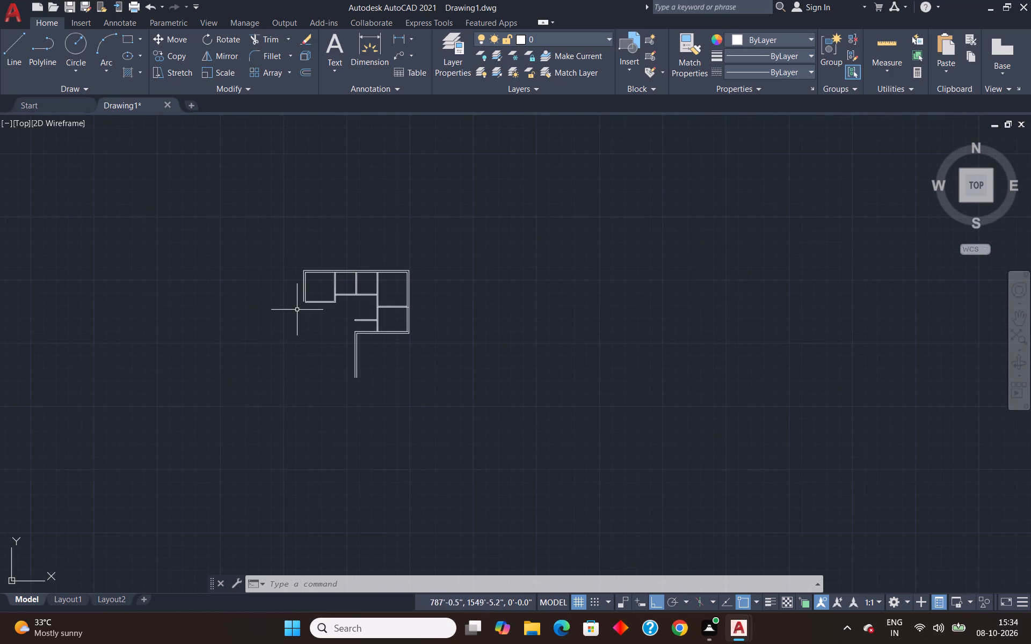
scroll(295, 305, up, 3)
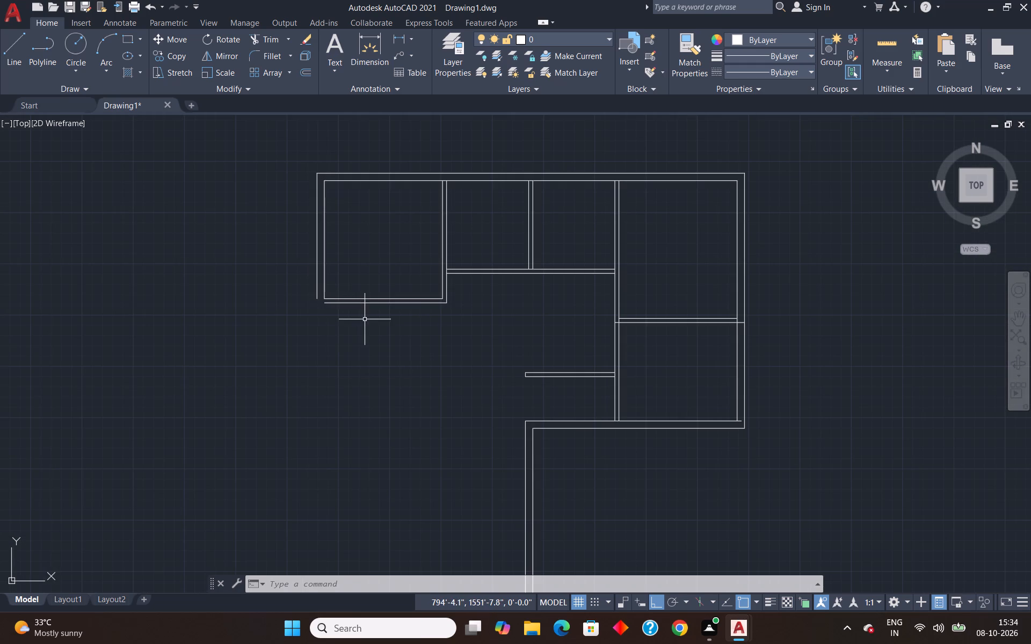
scroll(311, 286, up, 2)
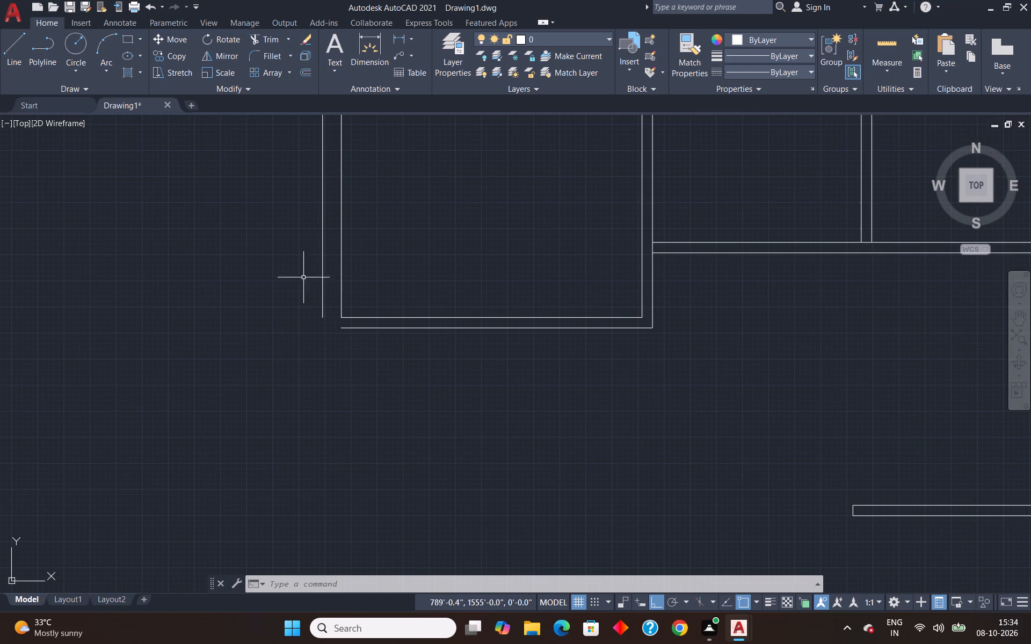
key(o)
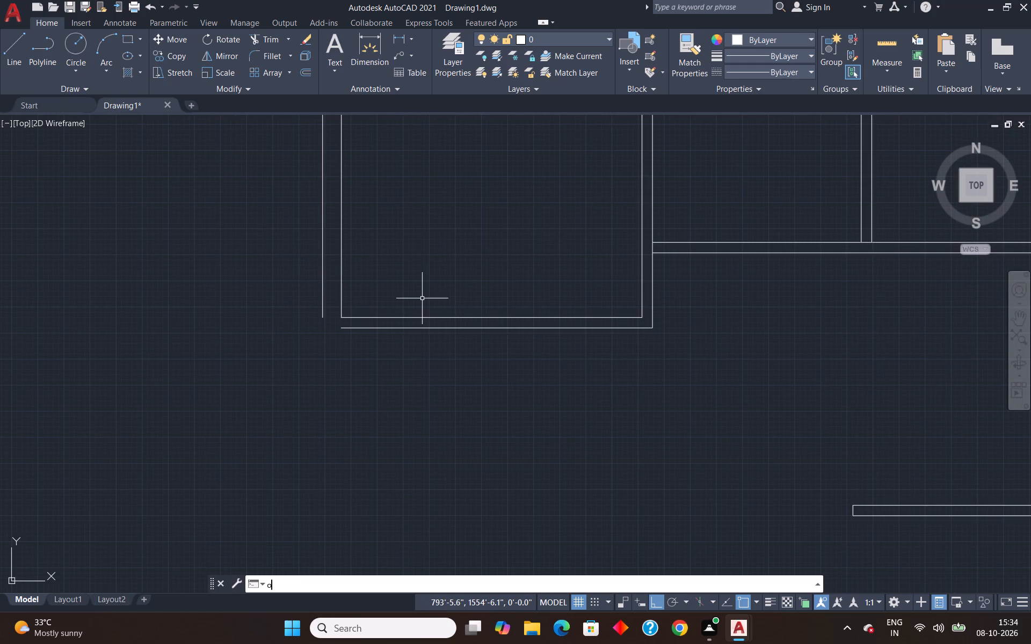
key(Return)
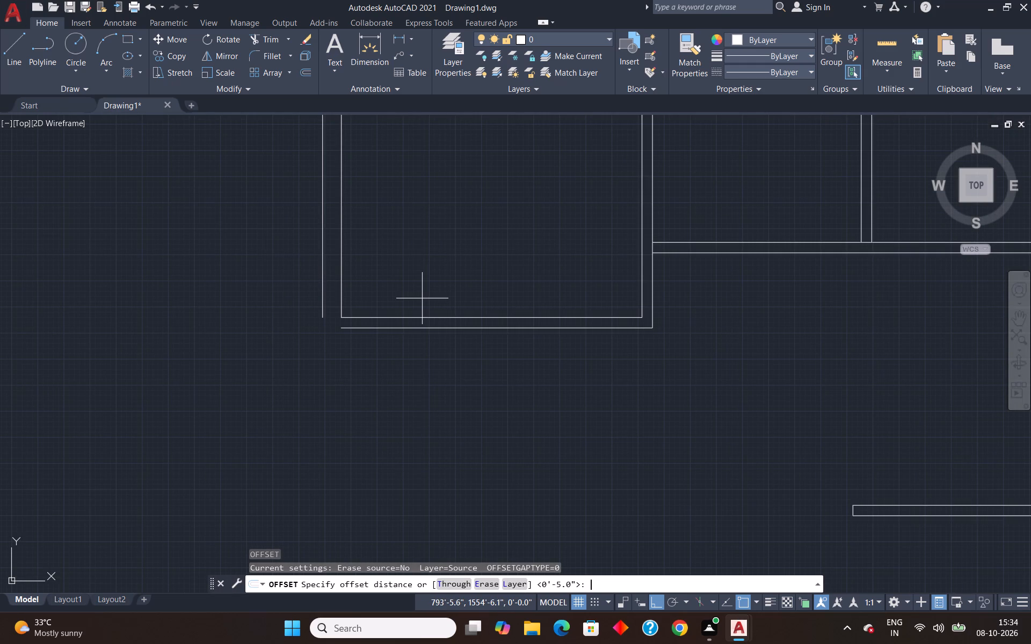
click(876, 43)
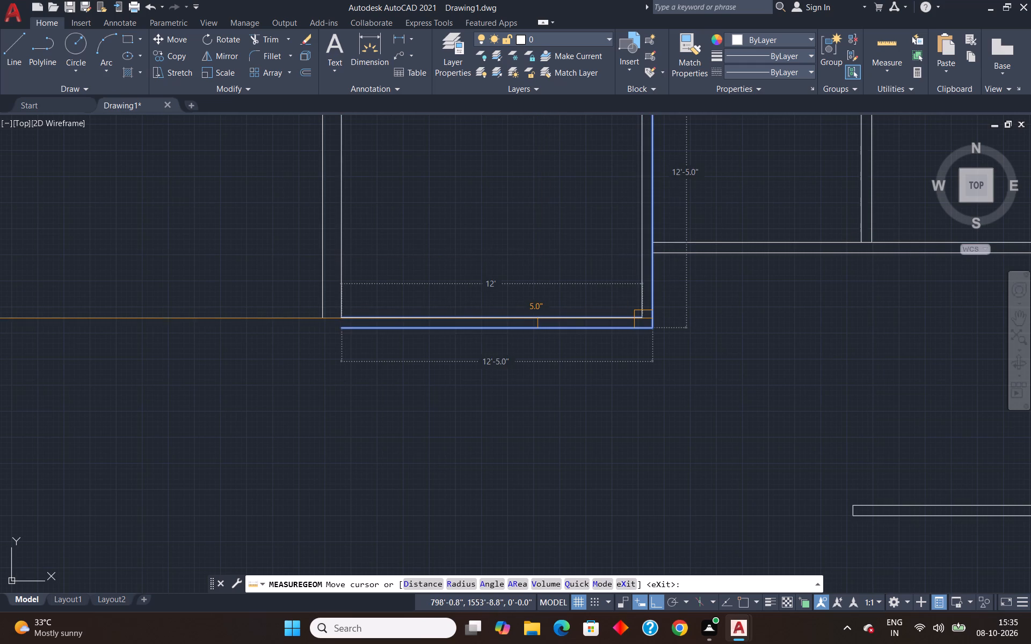
key(Escape)
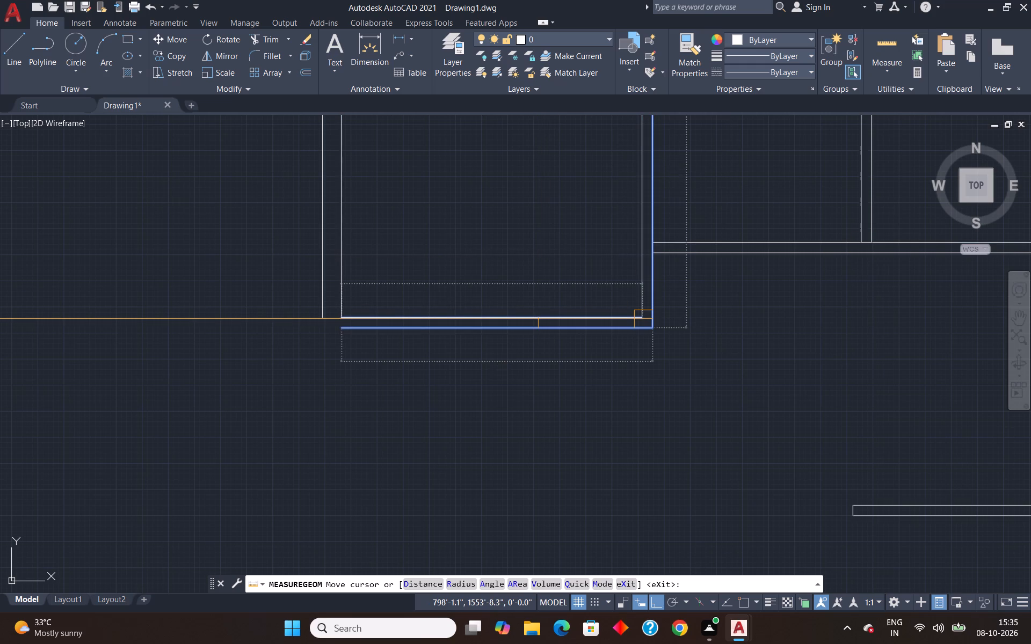
Offset the outer bottom wall line of the upper-left room 11'4" downward.
key(o)
key(Return)
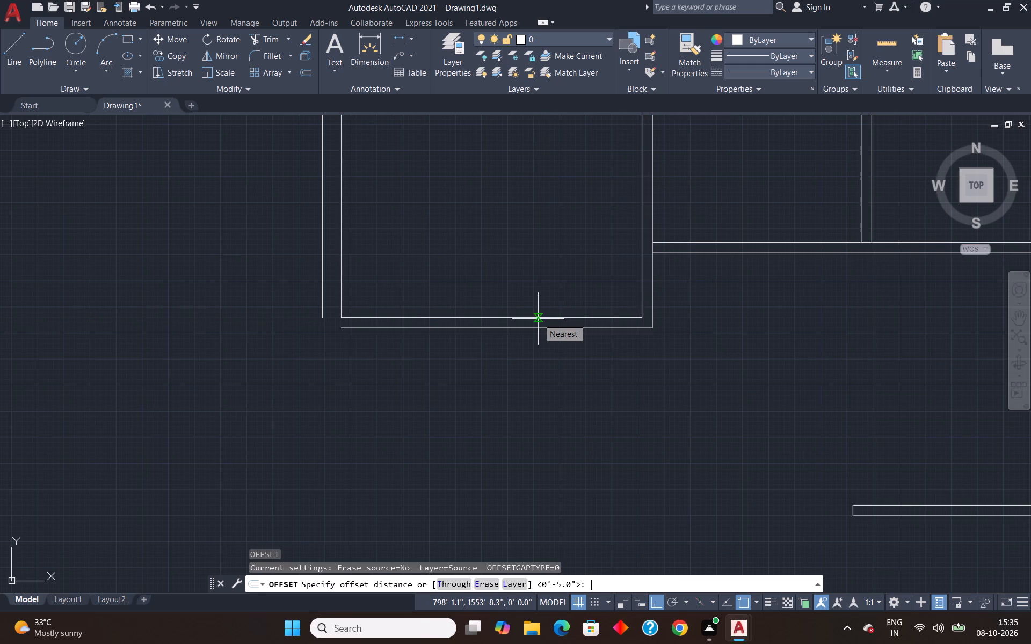
text(11'4")
key(Return)
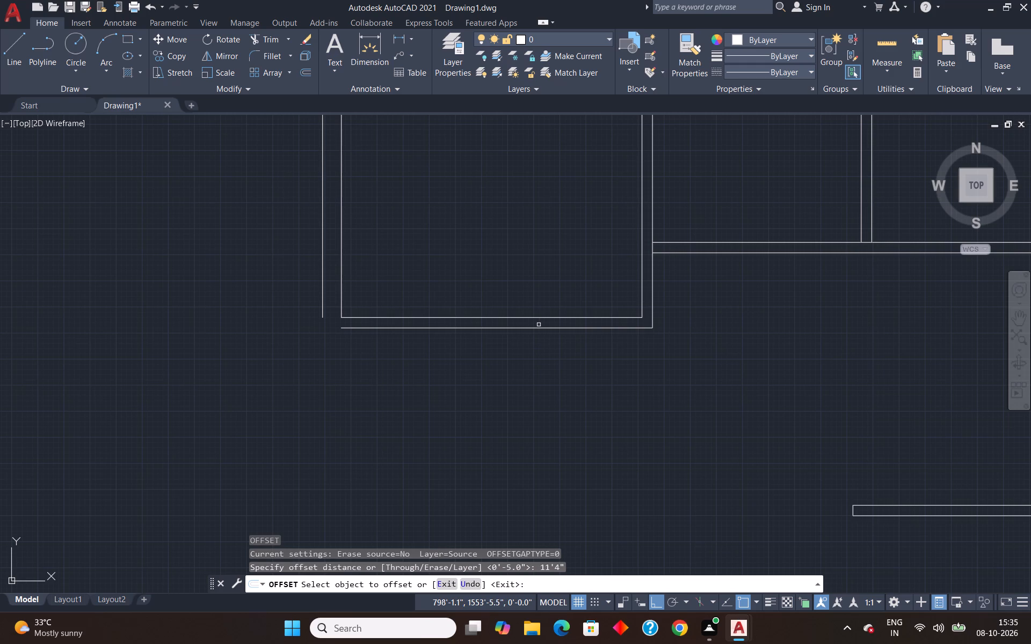
click(539, 326)
scroll(532, 360, down, 3)
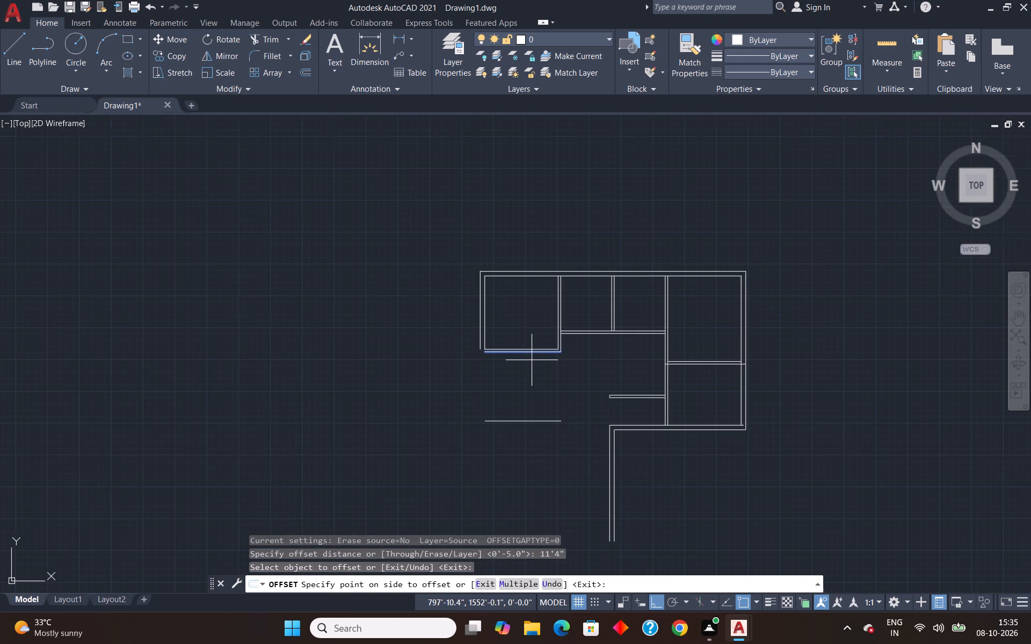
click(524, 388)
key(Escape)
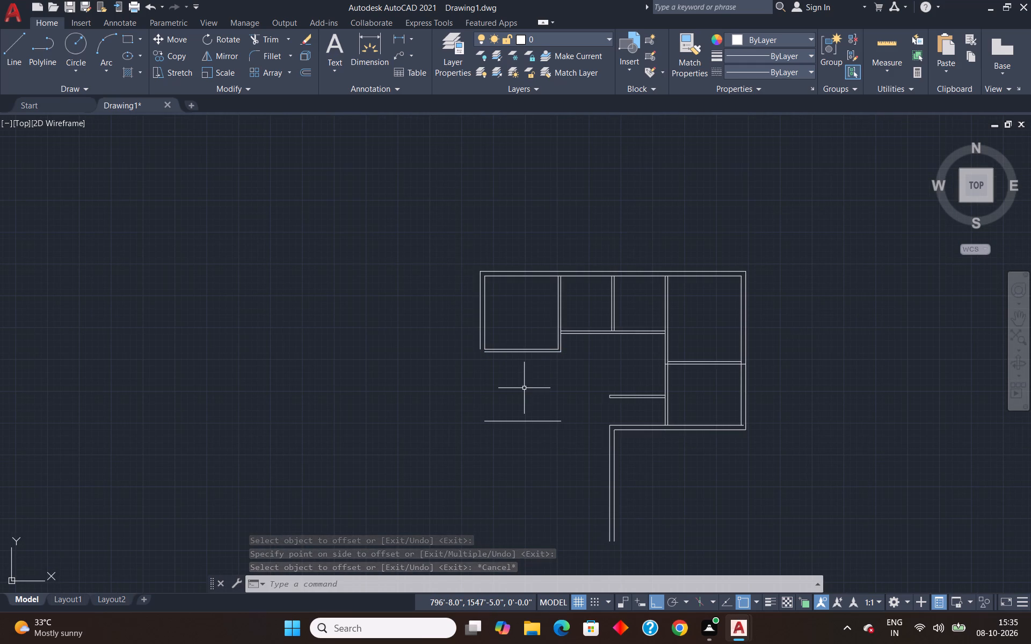
text(ex)
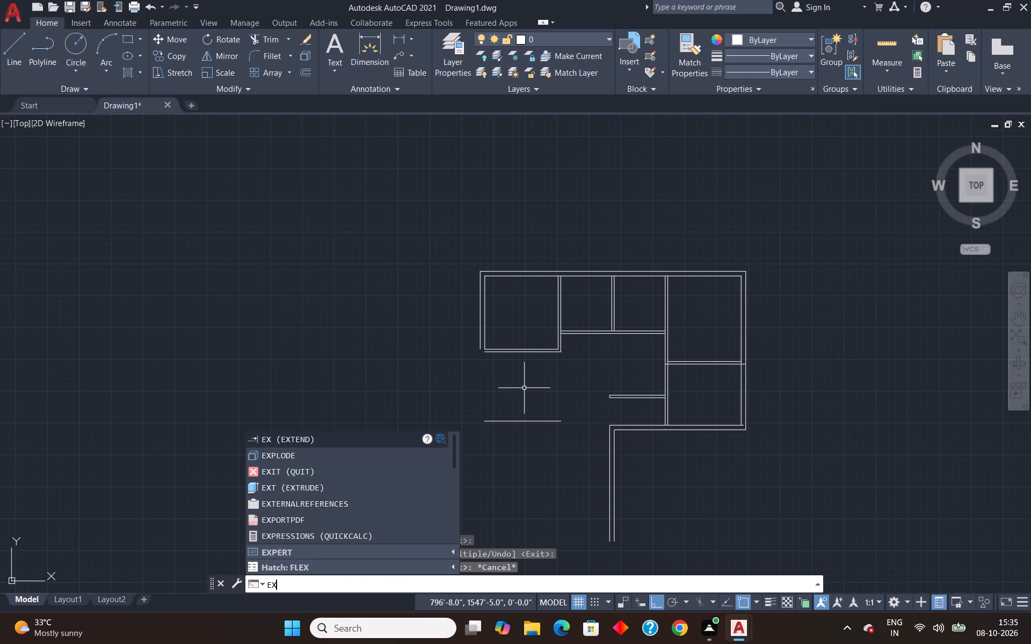
key(Escape)
Offset the new horizontal line below the upper-left room 5" downward to form a wall.
key(o)
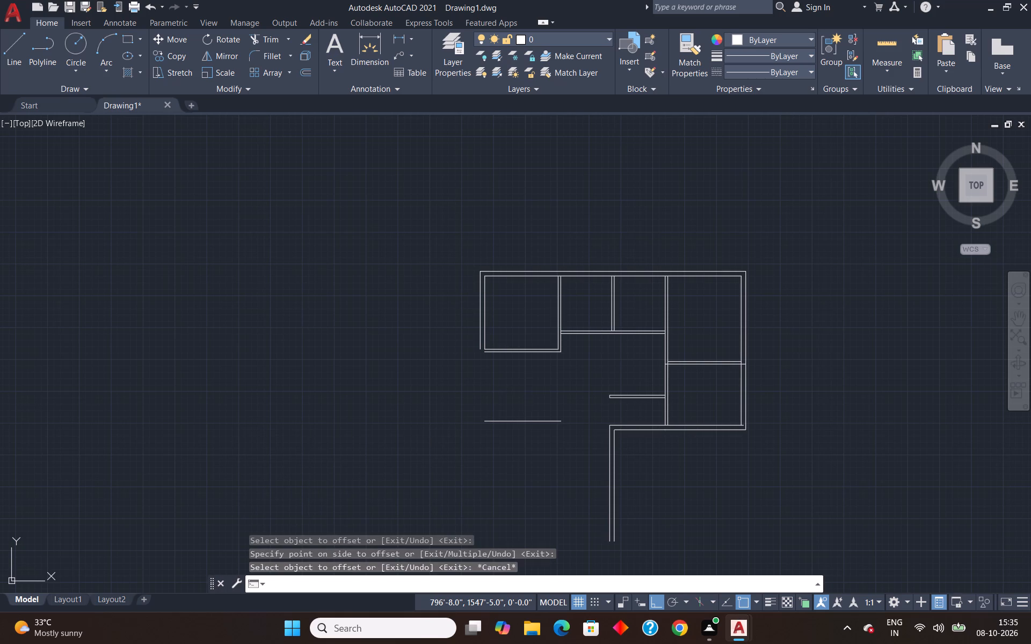
key(Return)
text(5")
key(Return)
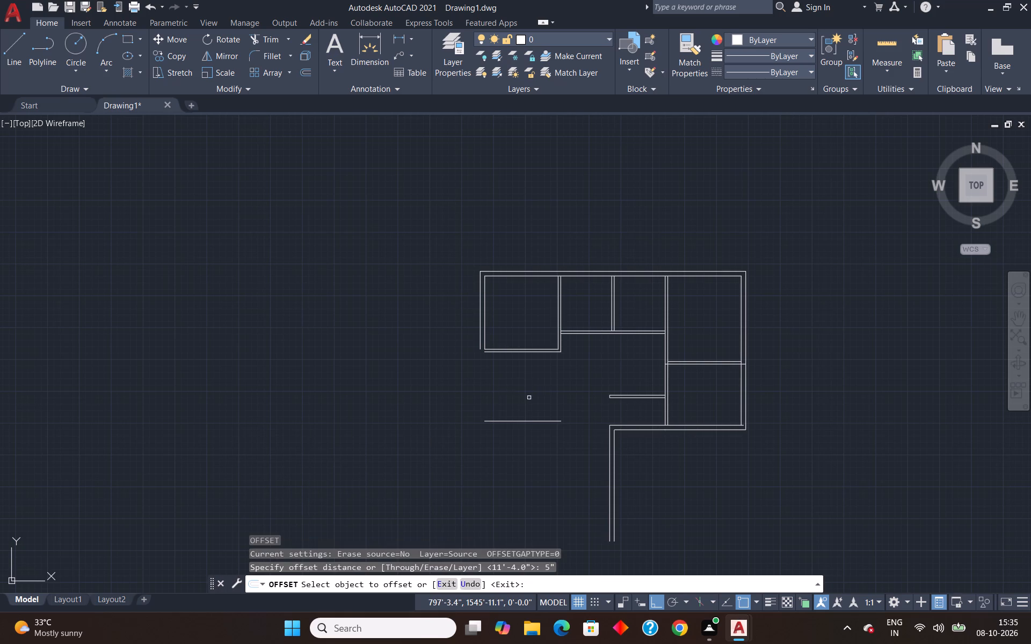
scroll(523, 419, up, 2)
click(513, 435)
click(505, 474)
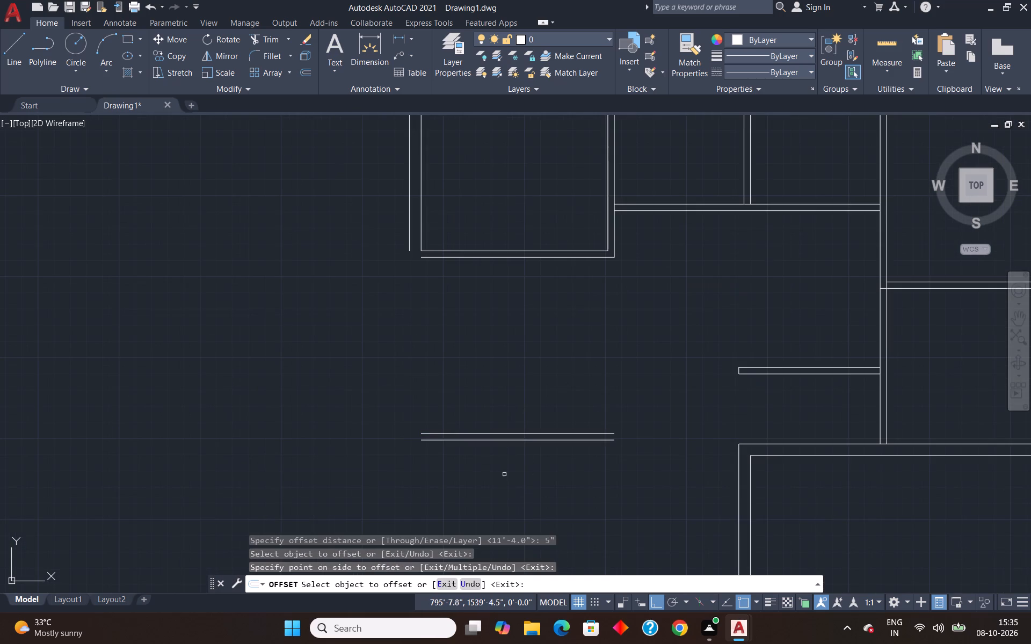
key(Escape)
Offset the lower line of the new 5" wall 12' downward.
key(o)
key(Return)
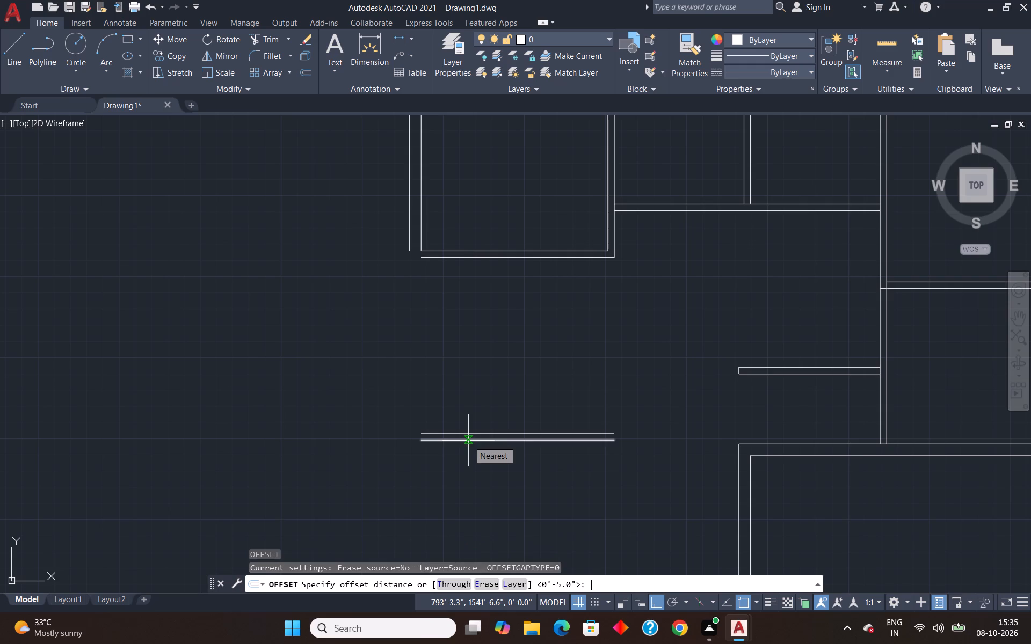
text(12')
key(Return)
click(468, 441)
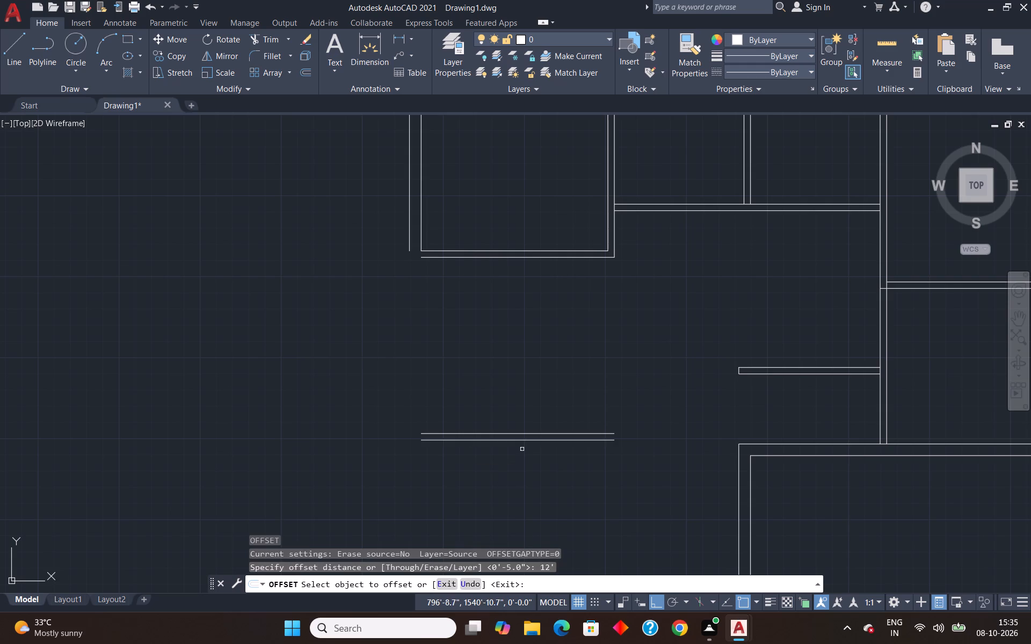
scroll(522, 430, down, 3)
scroll(517, 444, up, 4)
click(497, 398)
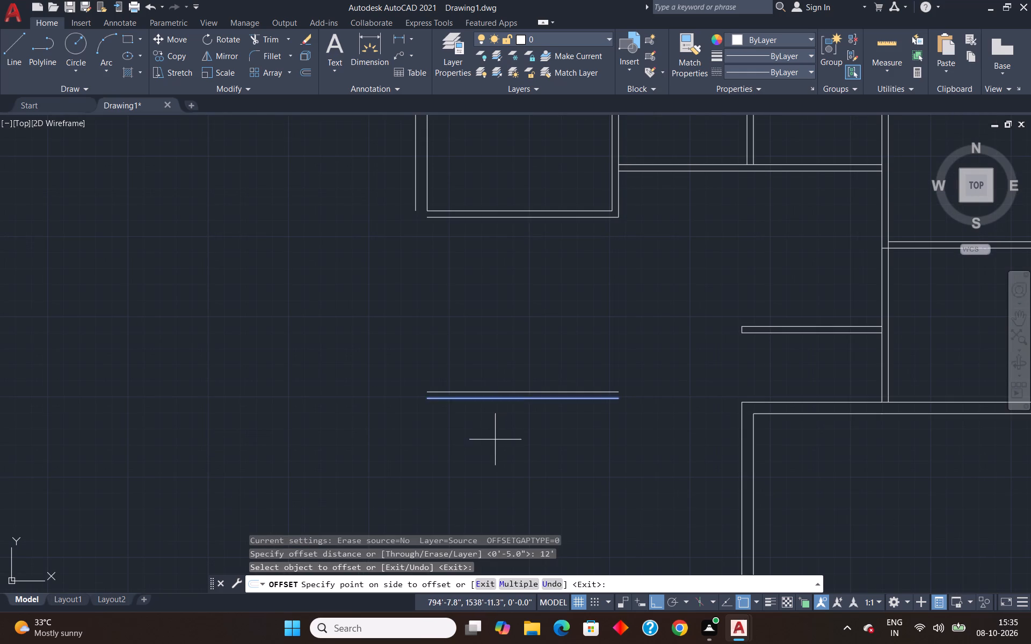
scroll(499, 443, down, 3)
click(502, 482)
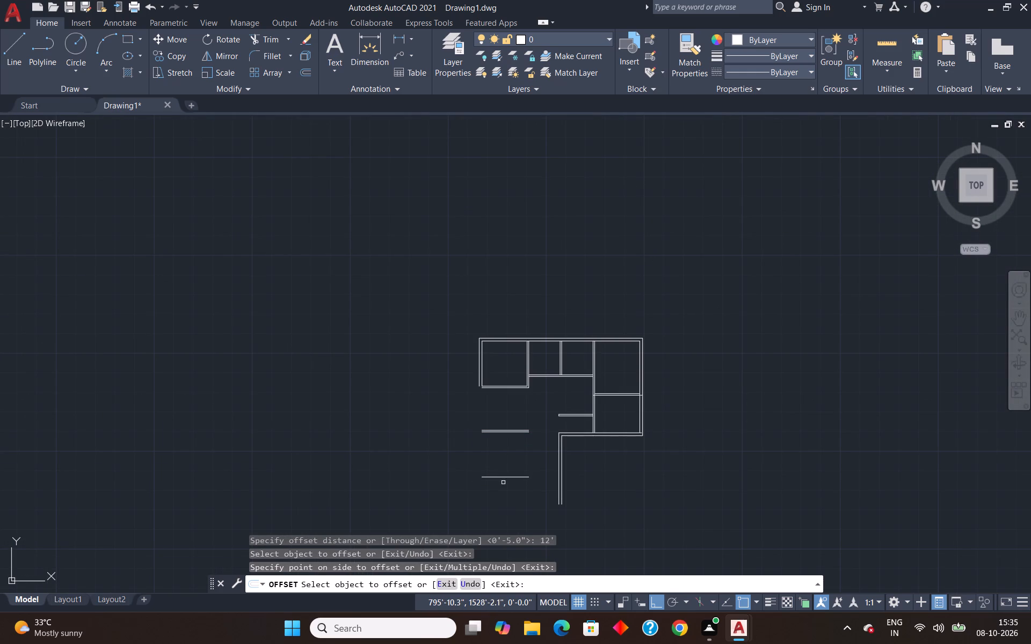
key(Escape)
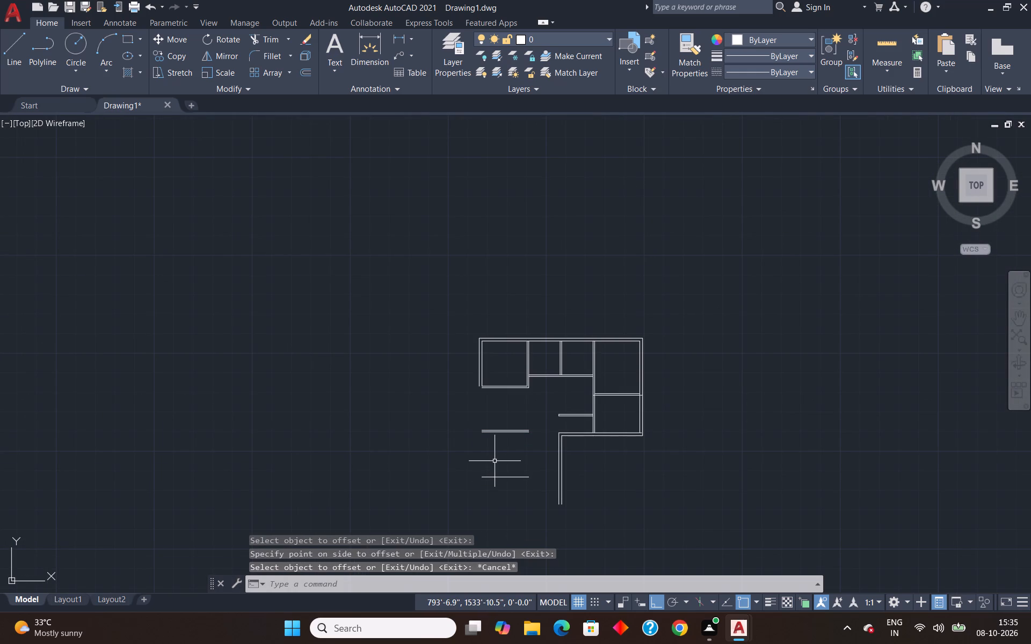
Offset the lowest horizontal line 5" downward to form the second wall.
key(o)
key(Return)
text(5")
key(Return)
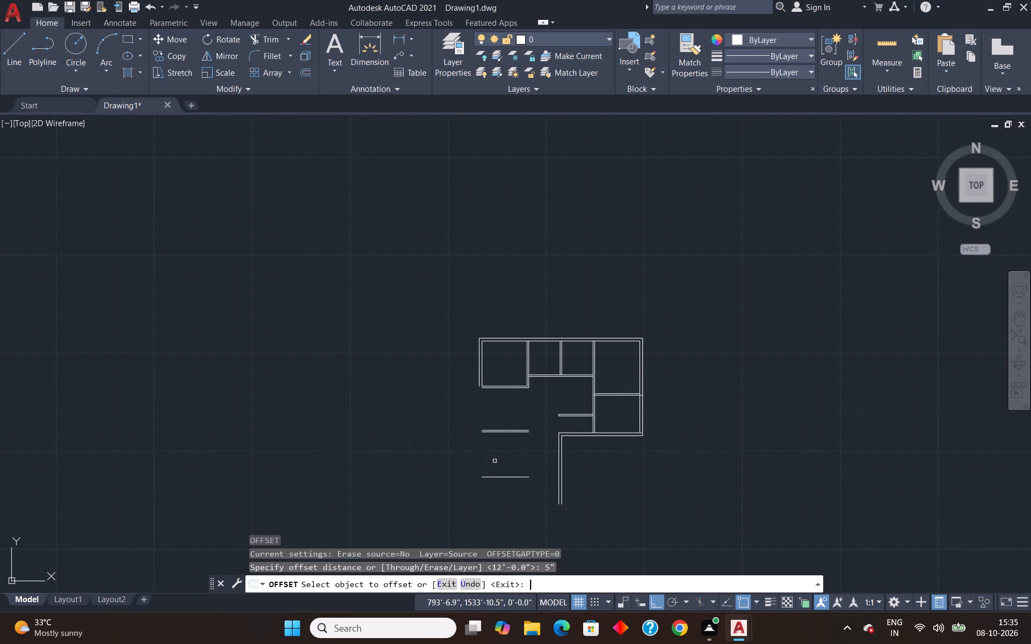
click(505, 475)
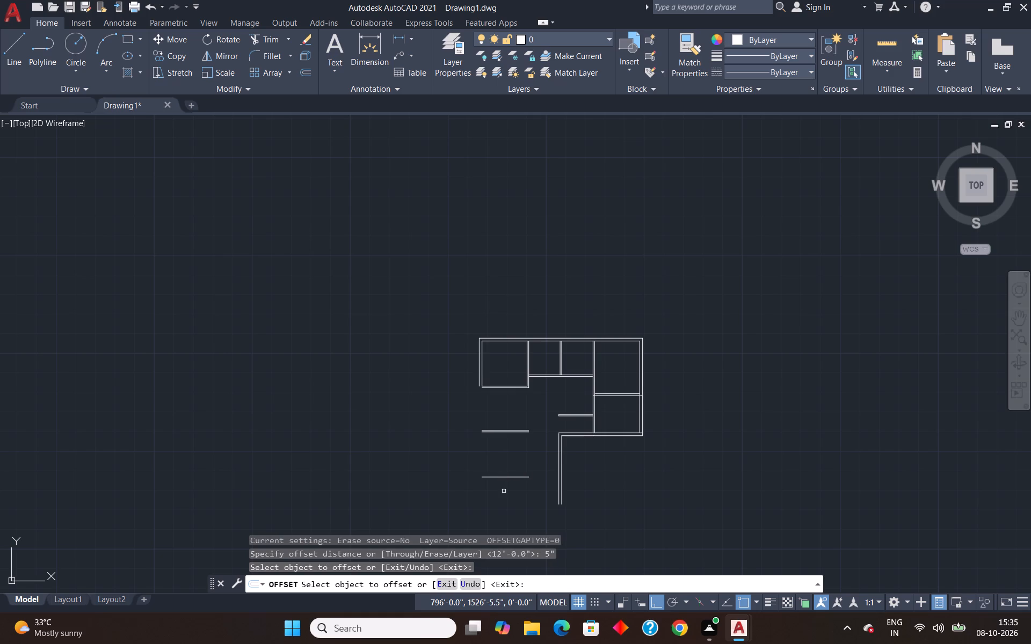
click(497, 476)
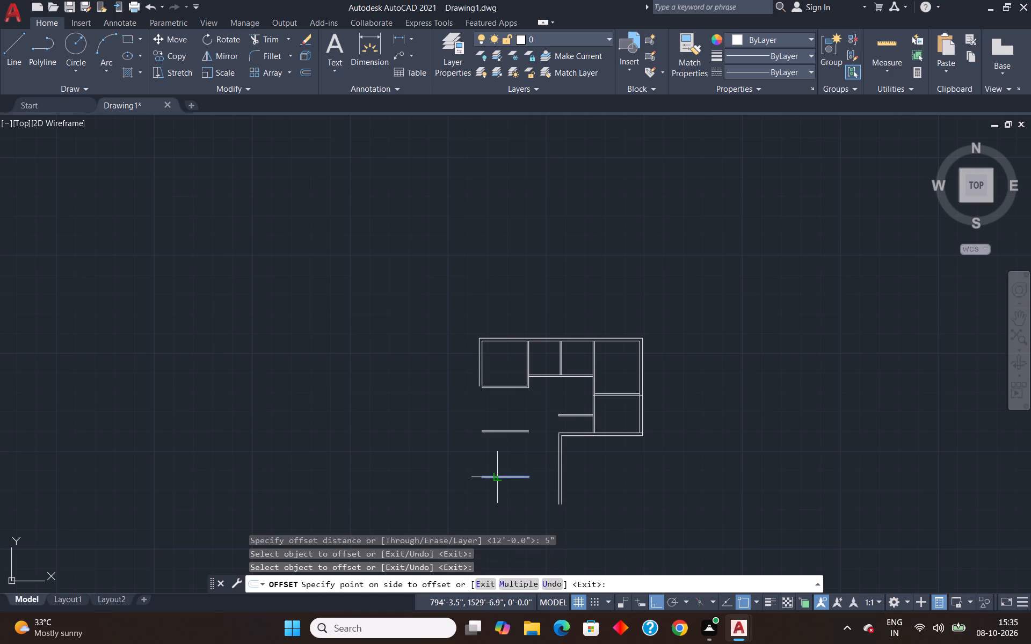
click(497, 508)
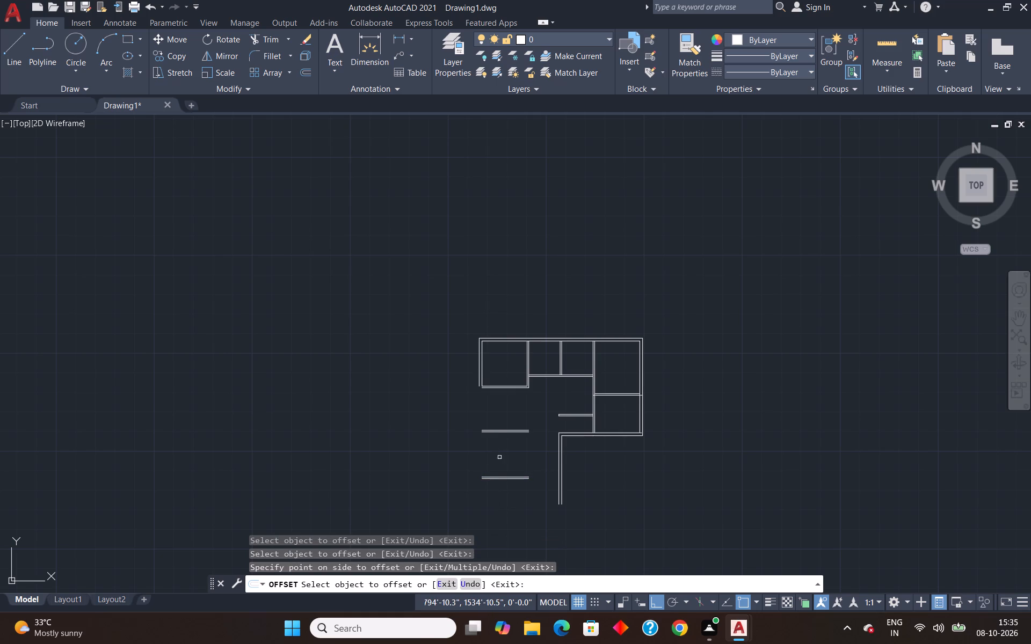
key(Escape)
Extend the inner line of the left outer wall down to the lowest horizontal 5" wall.
text(ex)
key(Return)
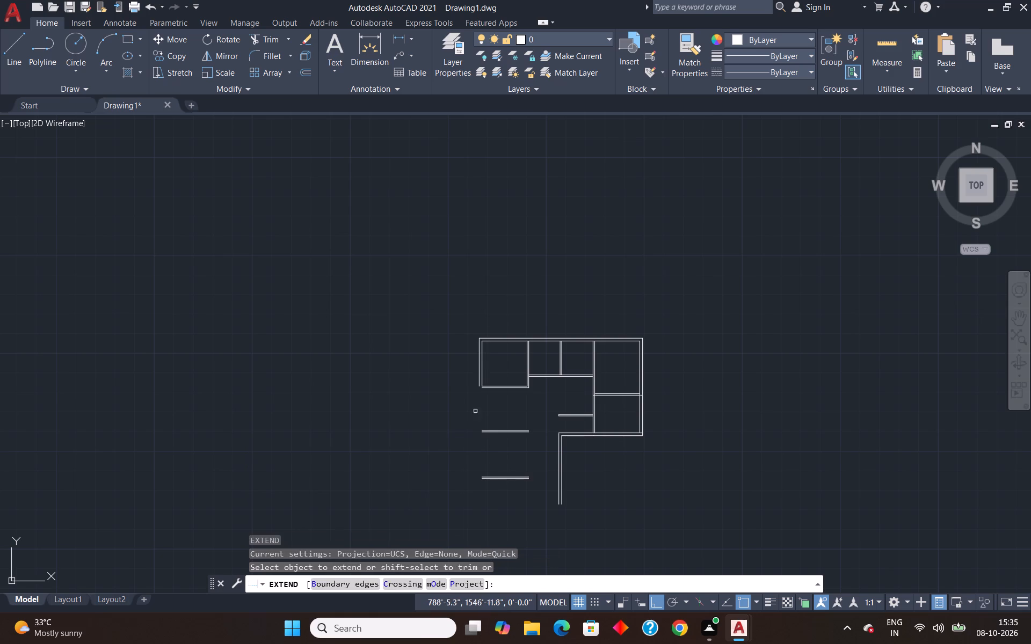
scroll(478, 380, up, 3)
click(482, 387)
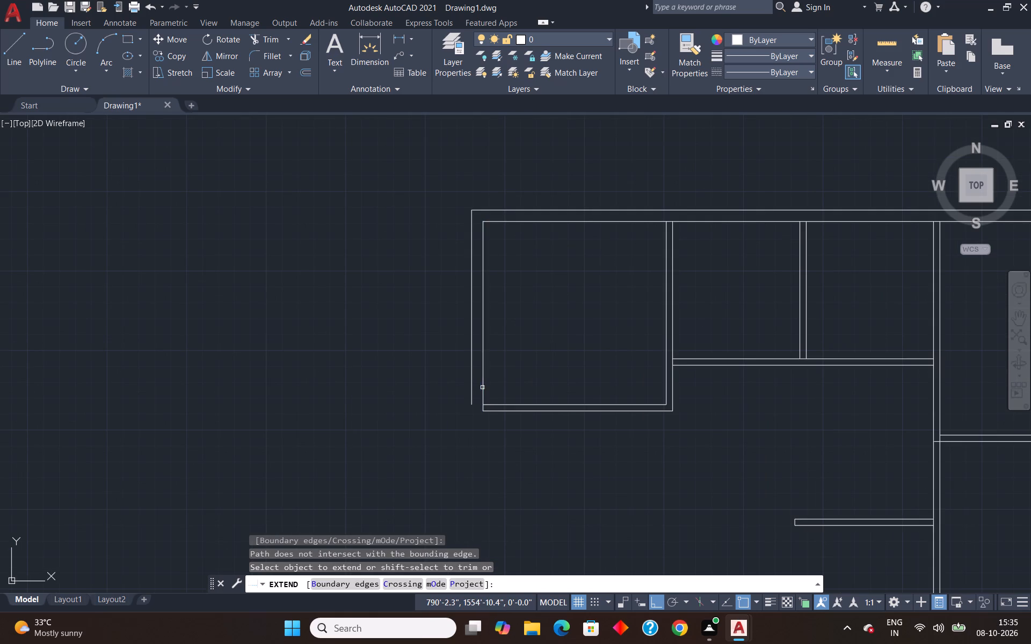
click(484, 382)
scroll(483, 382, down, 3)
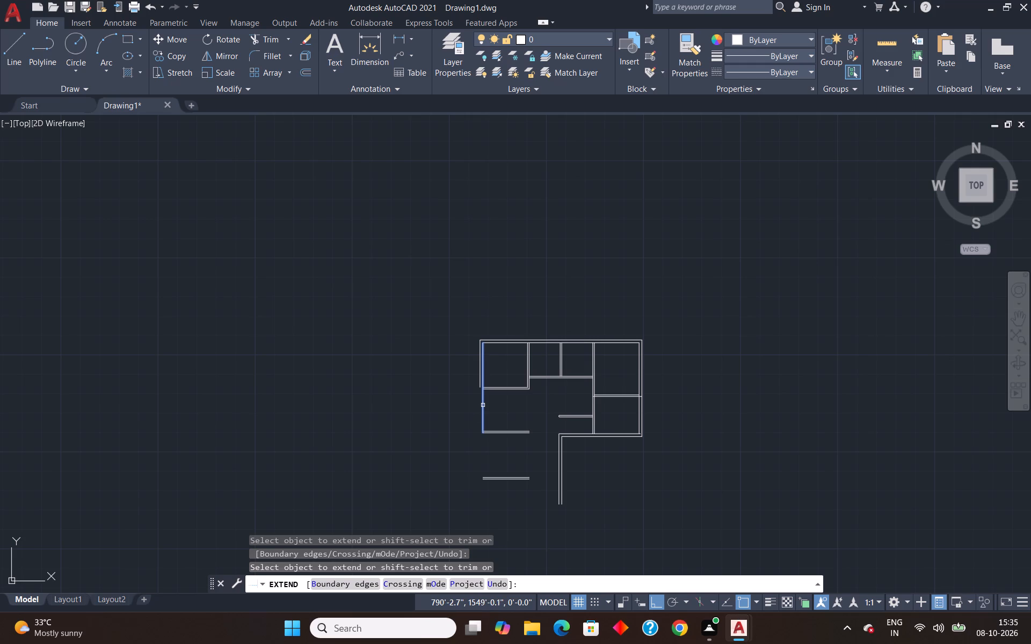
scroll(481, 492, up, 4)
scroll(518, 403, down, 3)
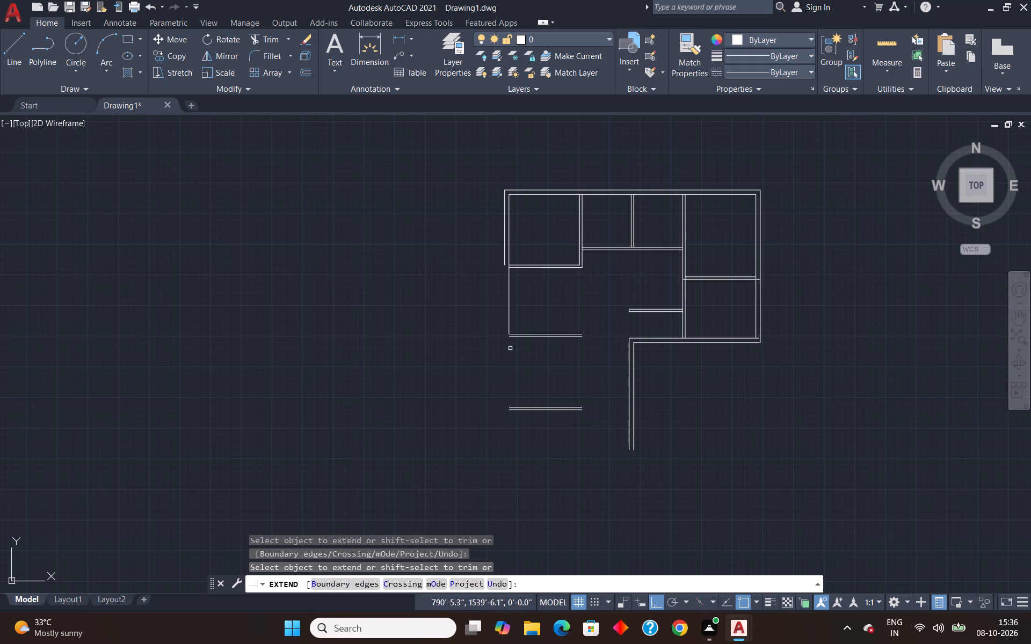
click(509, 319)
click(510, 299)
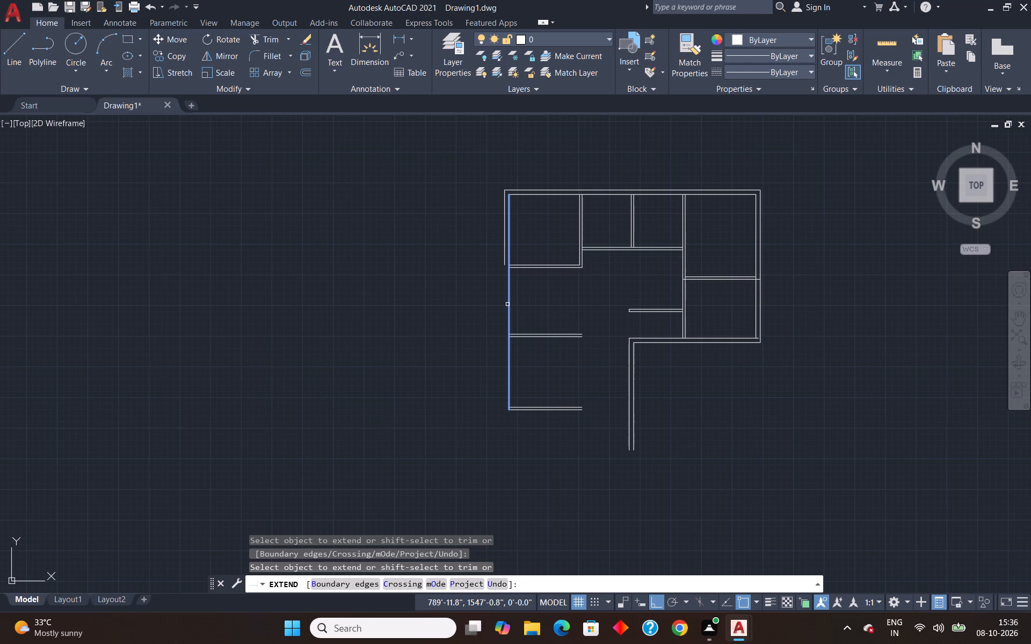
scroll(579, 316, up, 2)
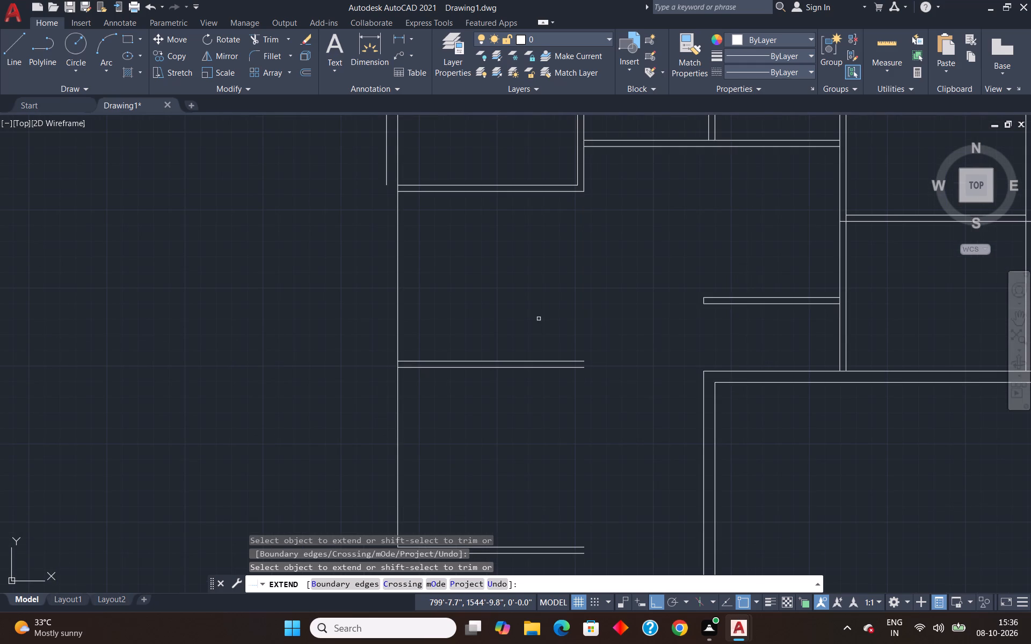
key(Escape)
Draw a 9" horizontal line outward to the left from the left end of the lowest wall line.
scroll(539, 319, down, 2)
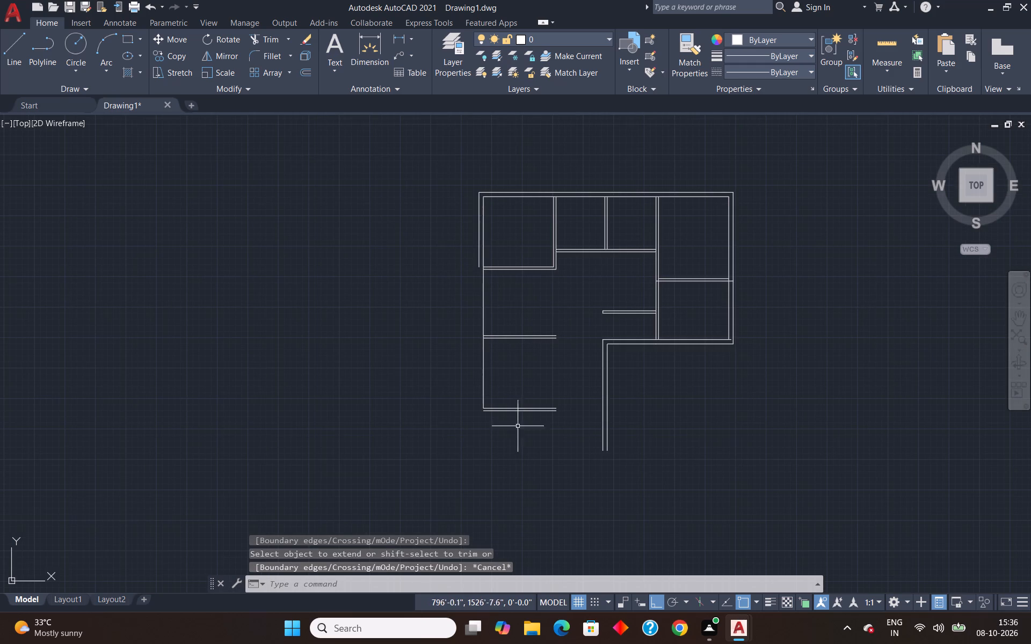
scroll(500, 414, up, 3)
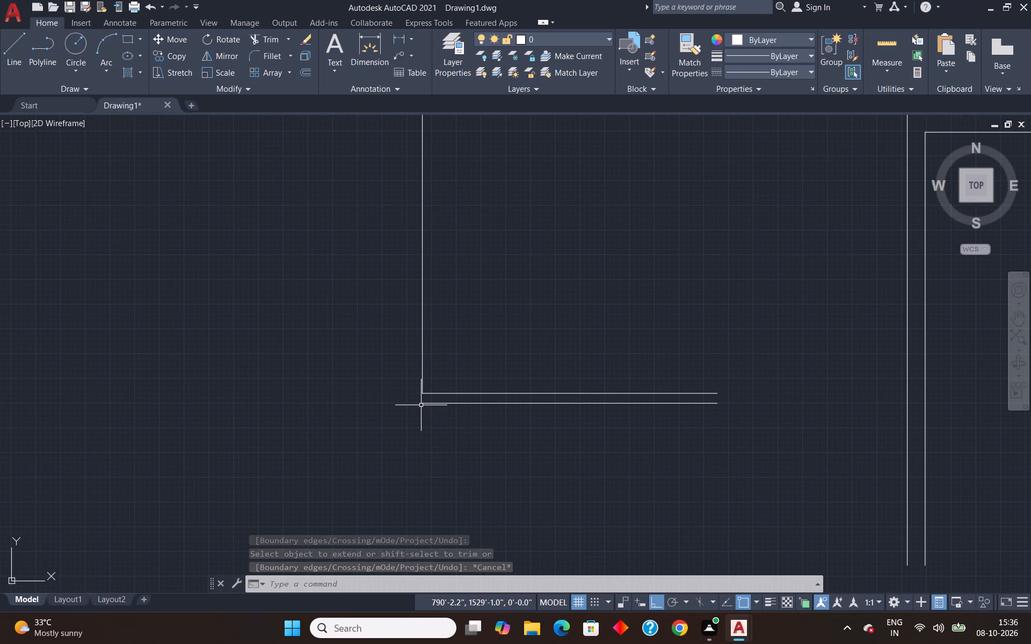
key(l)
key(Return)
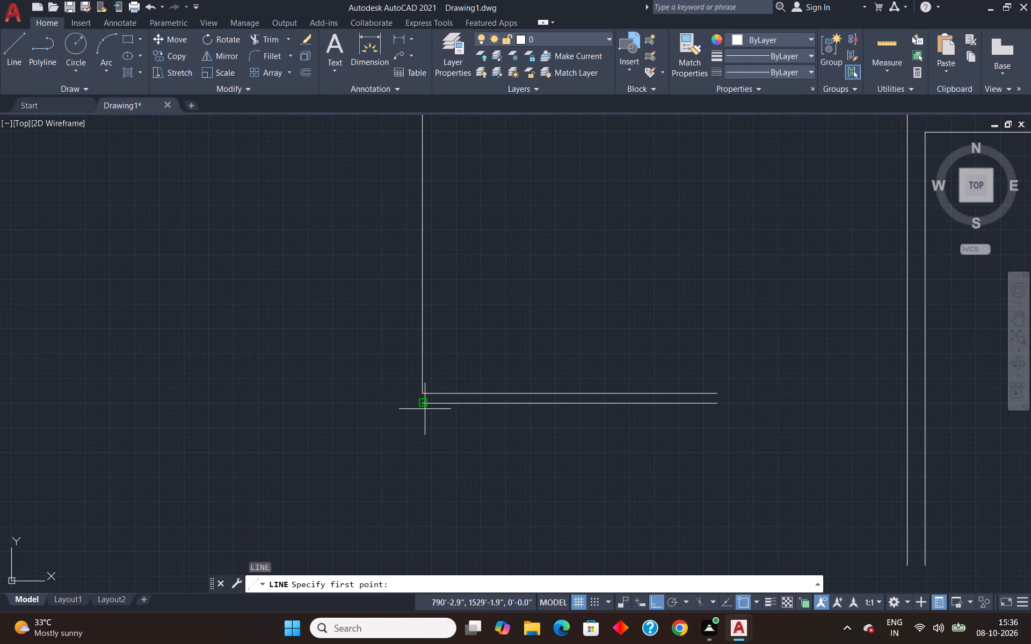
click(423, 405)
text(9")
key(Return)
key(Escape)
Extend the outer line of the left wall down to the short 9" line at the lower-left corner.
scroll(518, 368, down, 4)
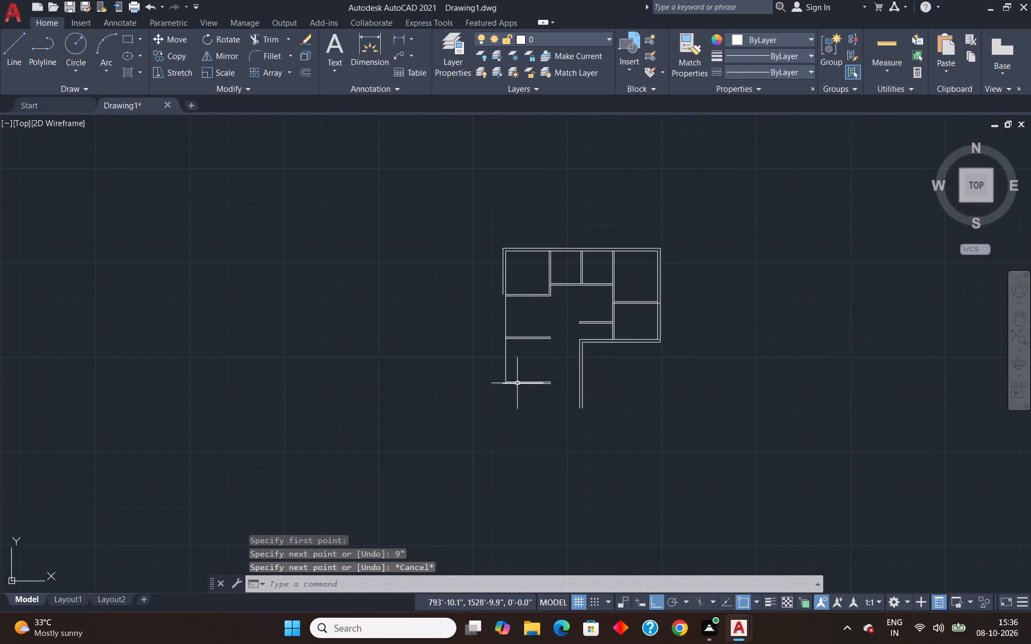
text(ex)
key(Return)
click(501, 290)
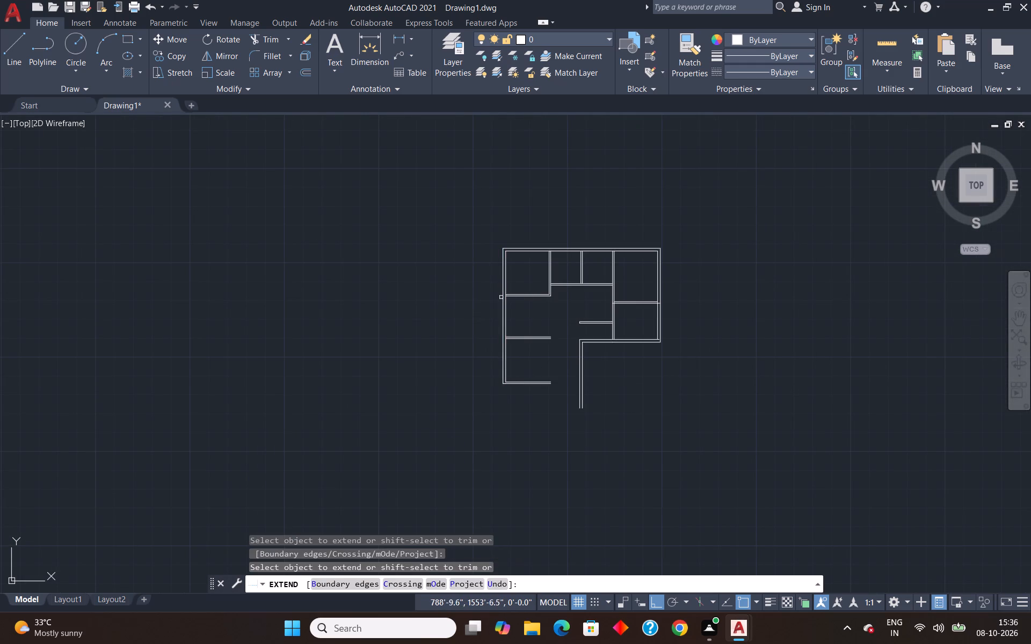
key(Escape)
Join the short 9" corner segment with the lowest horizontal wall line.
scroll(509, 384, up, 4)
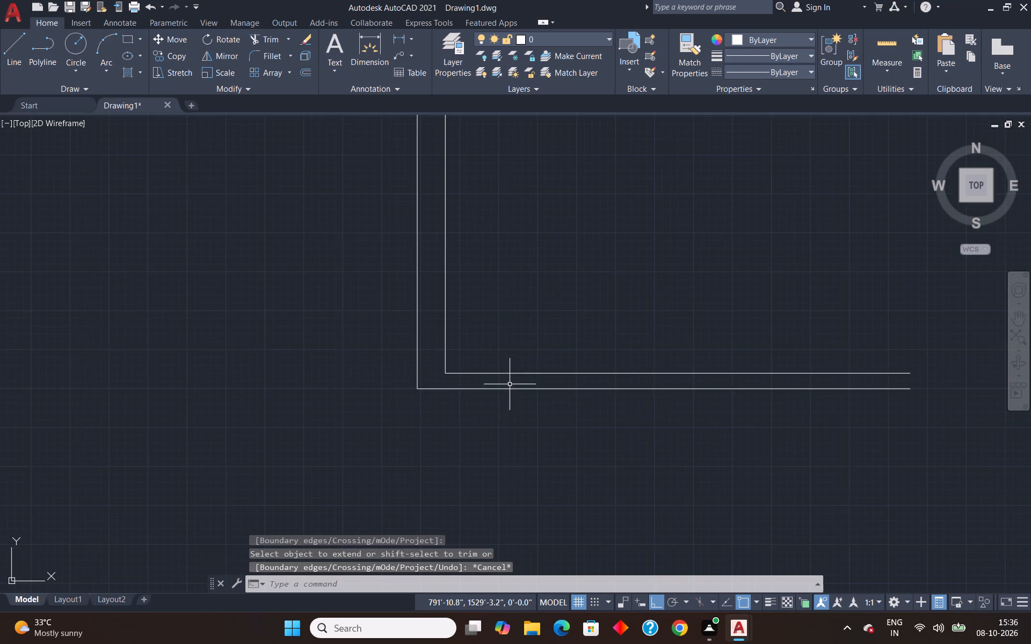
scroll(510, 384, up, 2)
drag(391, 382, 411, 404)
drag(445, 379, 437, 383)
click(386, 403)
key(j)
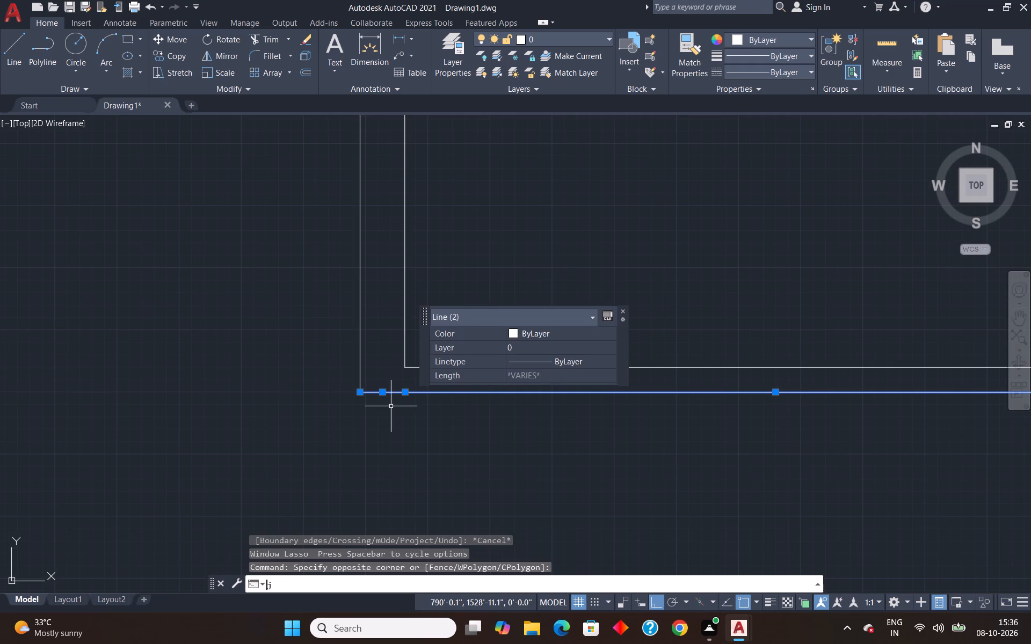
key(Return)
Extend both bottom wall lines right to the outer line of the extension's vertical 9" wall.
scroll(412, 402, down, 4)
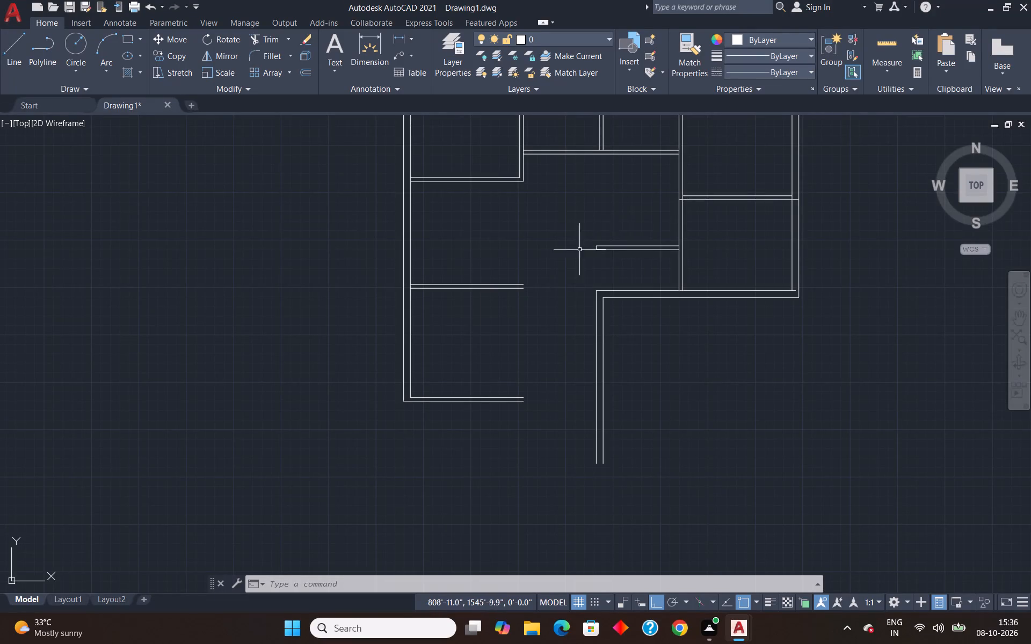
scroll(582, 266, down, 3)
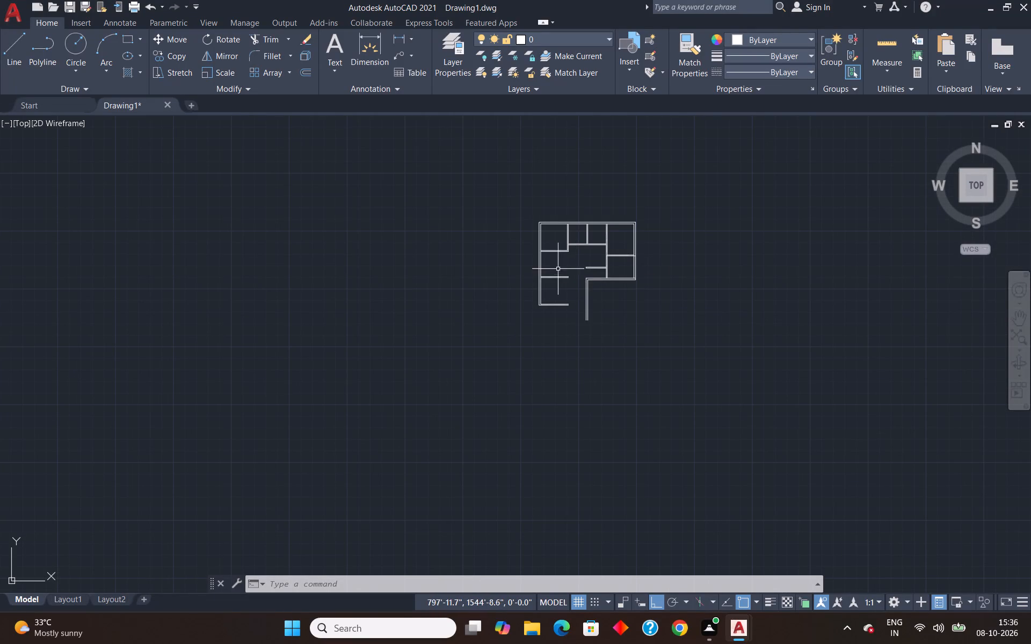
scroll(577, 286, up, 3)
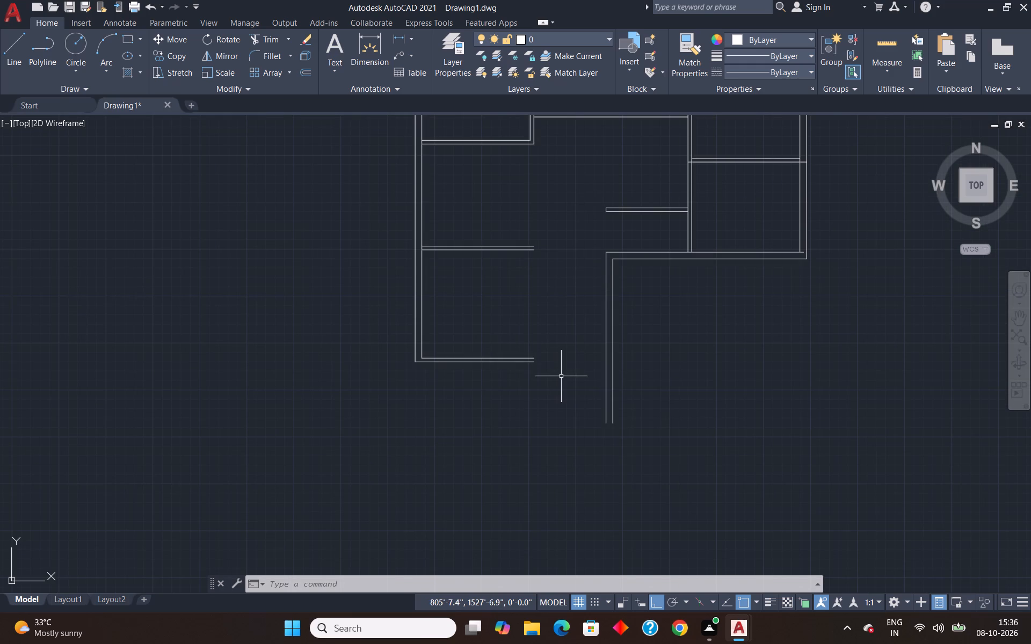
text(ex)
key(Return)
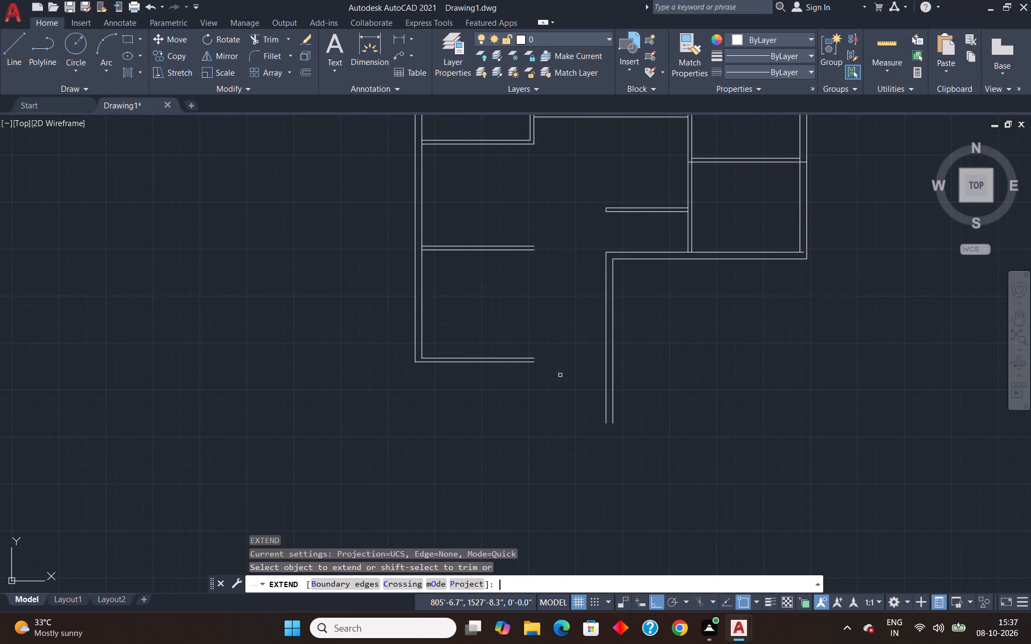
click(531, 359)
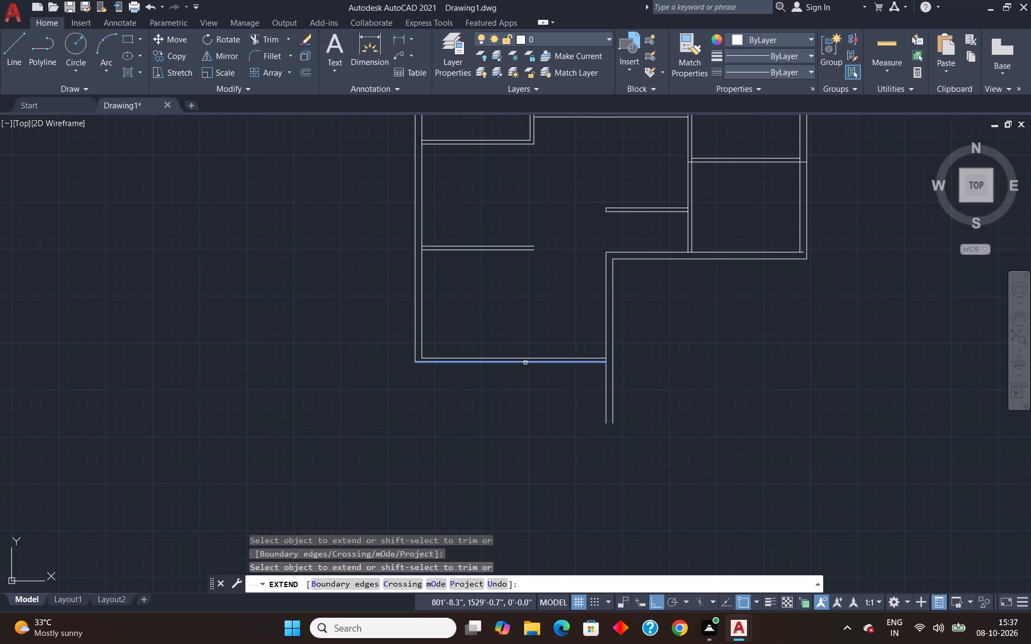
click(525, 363)
click(572, 361)
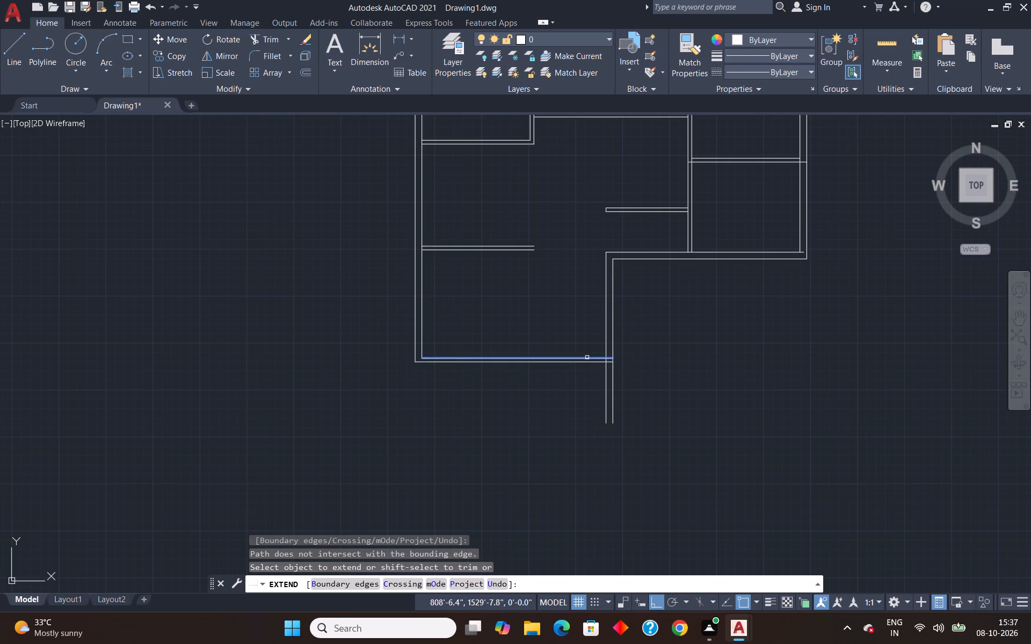
key(Escape)
Trim the vertical wall lines projecting below the bottom wall and the leftover inner lines at the lower-right corner.
text(tr)
key(Return)
drag(582, 393, 708, 392)
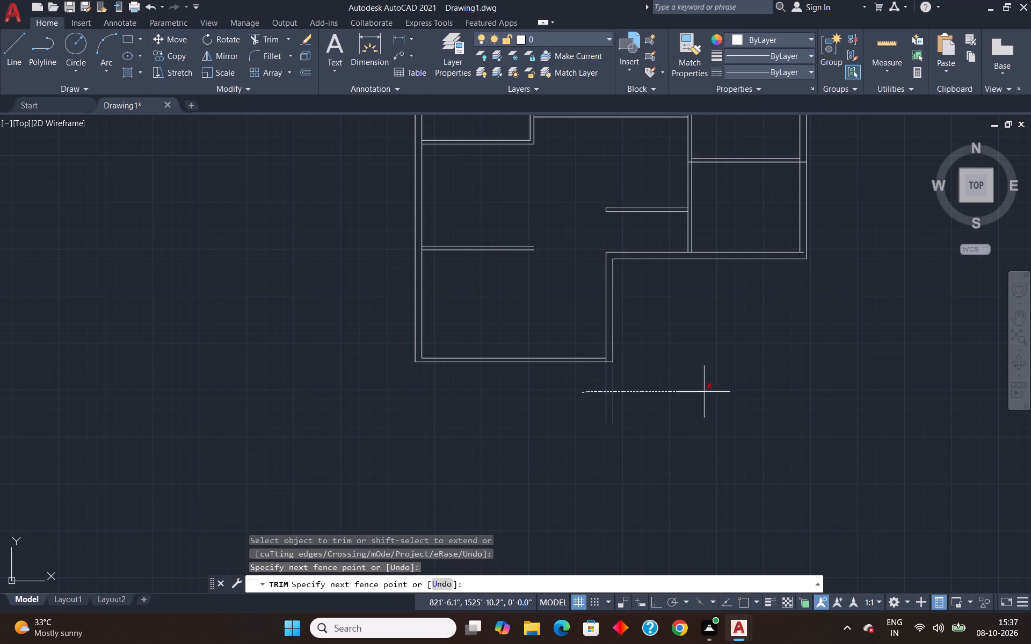
drag(708, 392, 706, 393)
key(Escape)
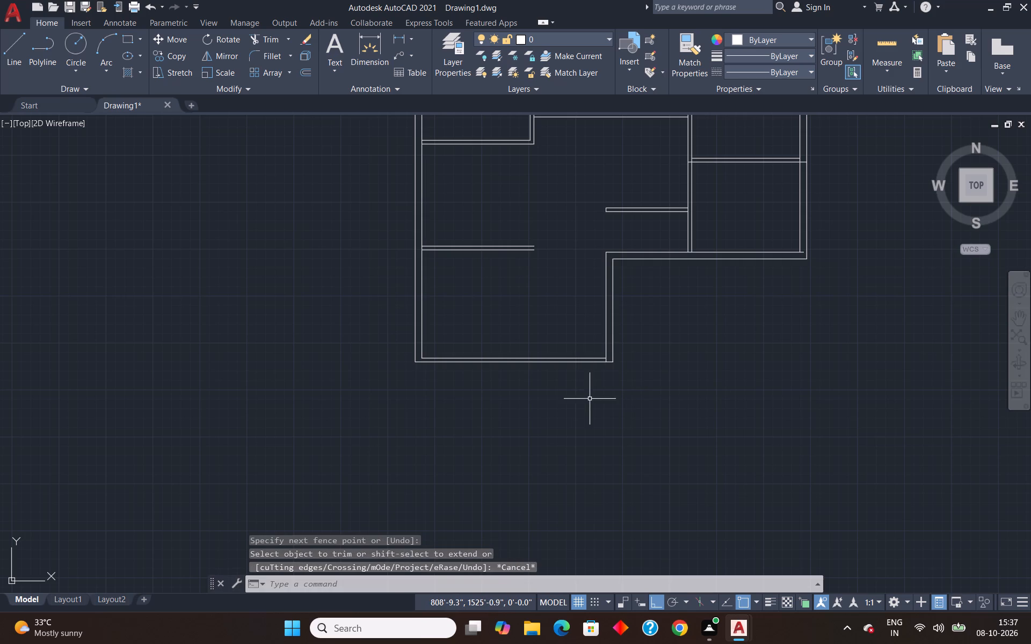
scroll(609, 370, up, 4)
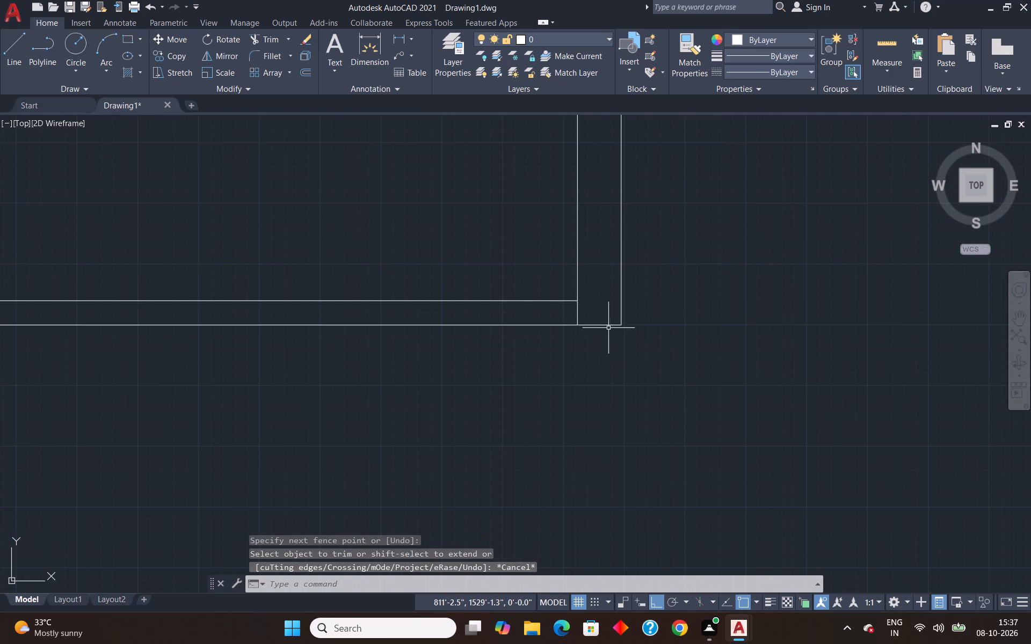
text(tr)
key(Return)
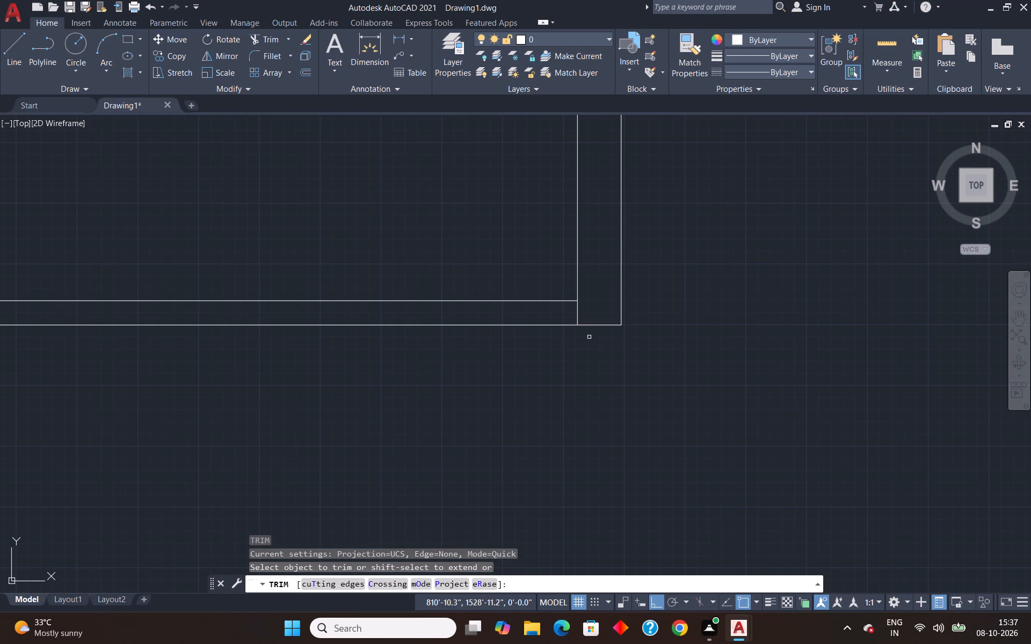
drag(575, 316, 608, 321)
key(Escape)
Extend both lines of the upper-left room's vertical right-hand partition down to the inner line of the bottom wall.
scroll(631, 405, down, 1)
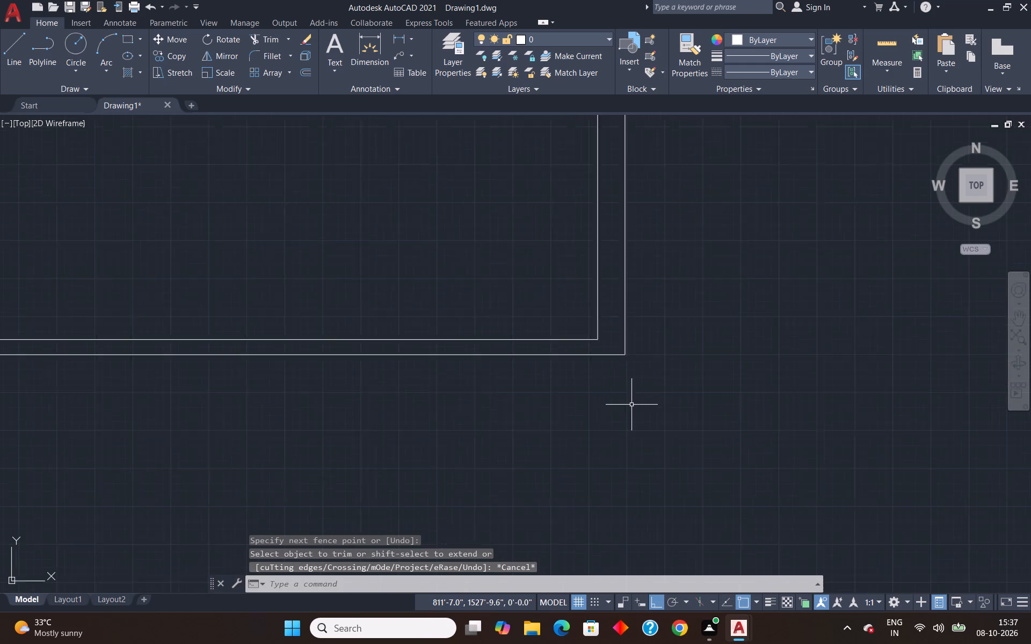
scroll(631, 405, down, 3)
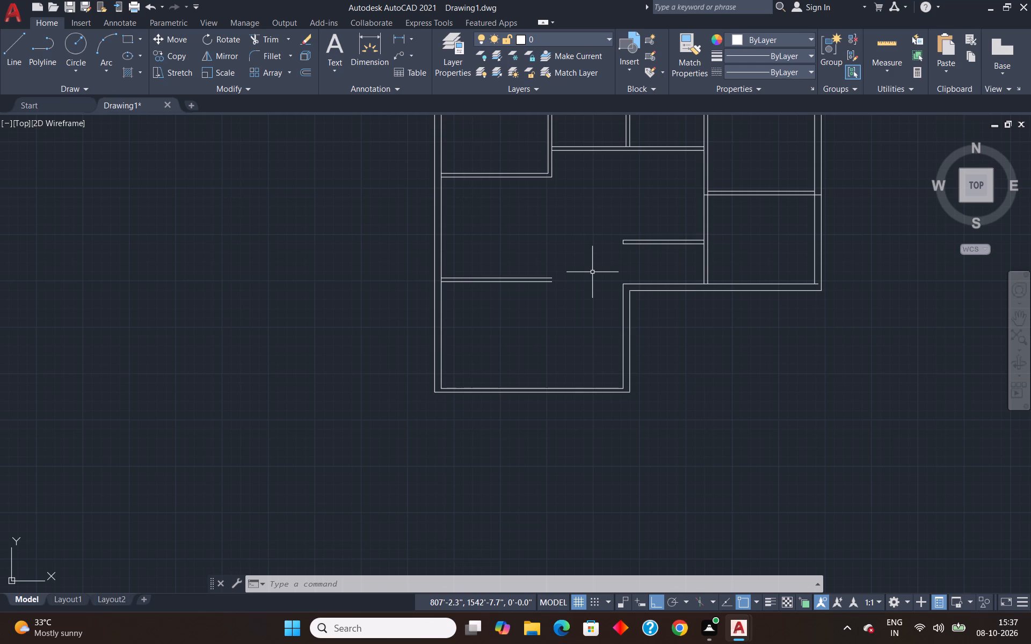
scroll(558, 157, down, 3)
scroll(570, 166, up, 4)
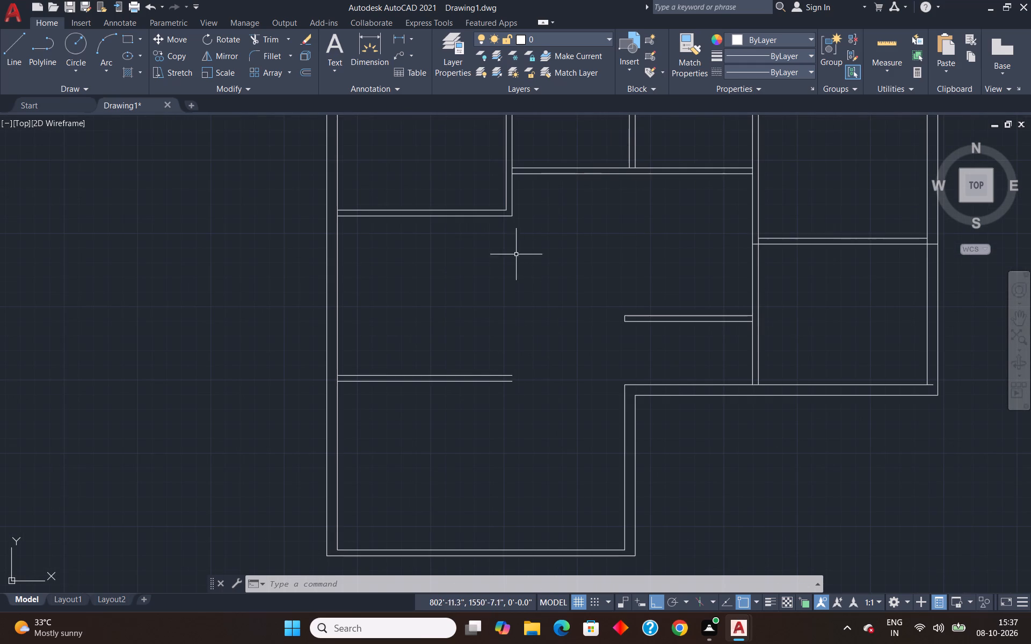
text(ex)
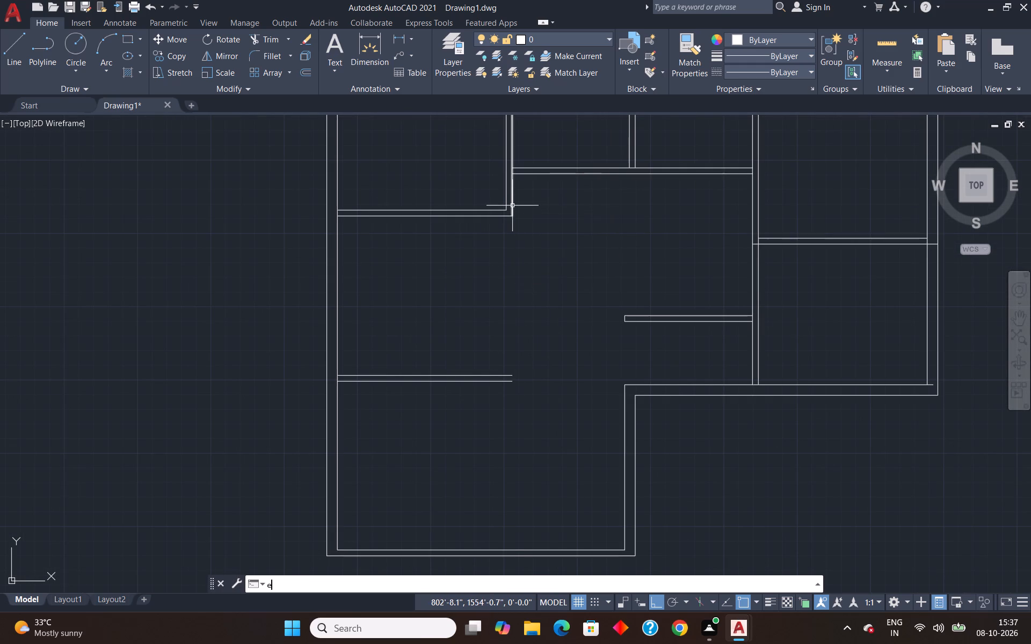
key(Return)
click(512, 206)
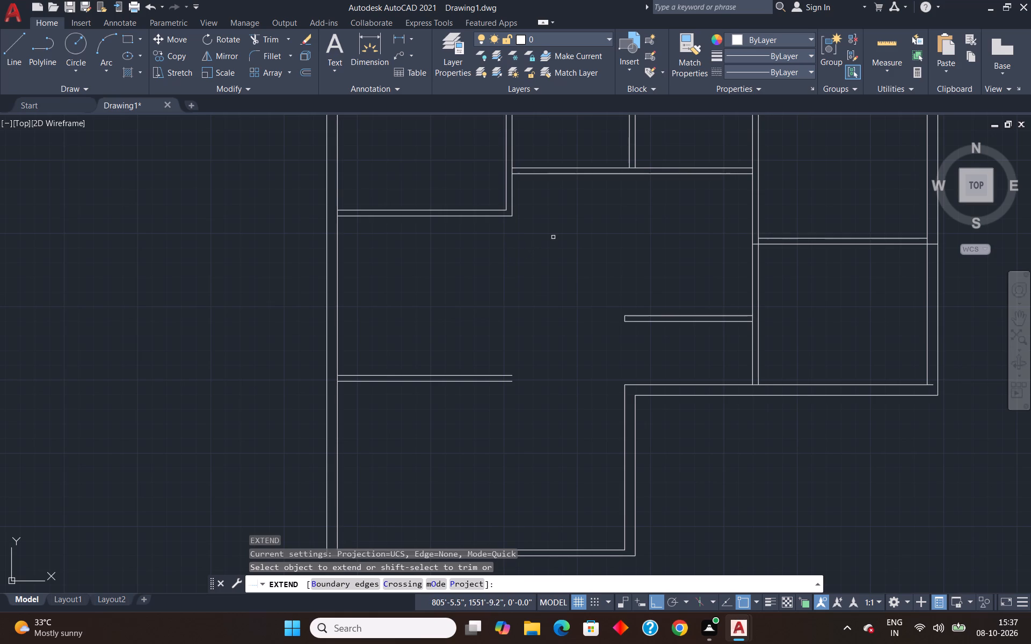
click(513, 192)
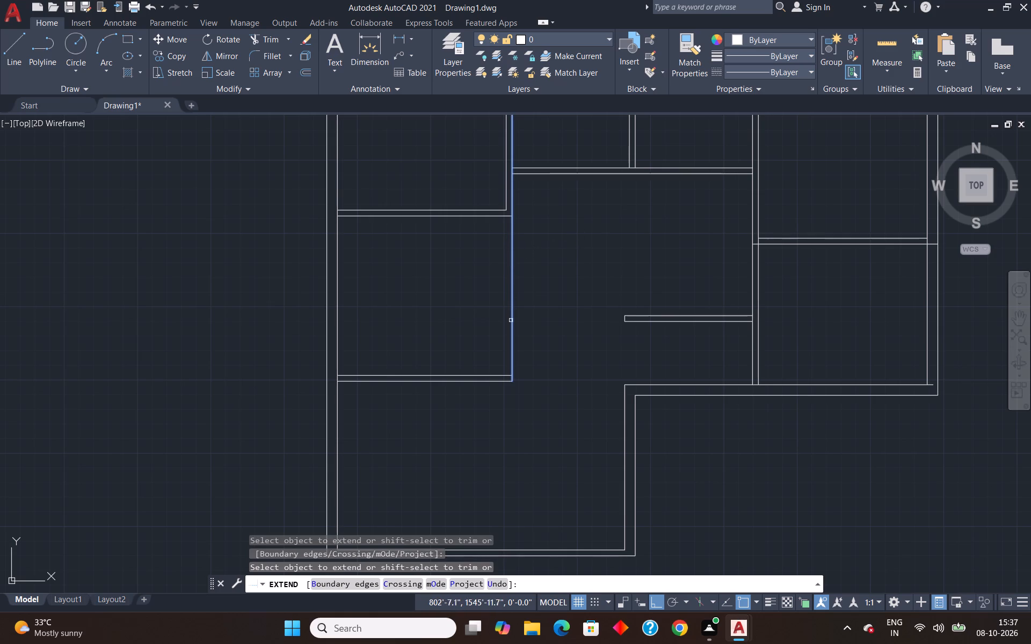
click(512, 365)
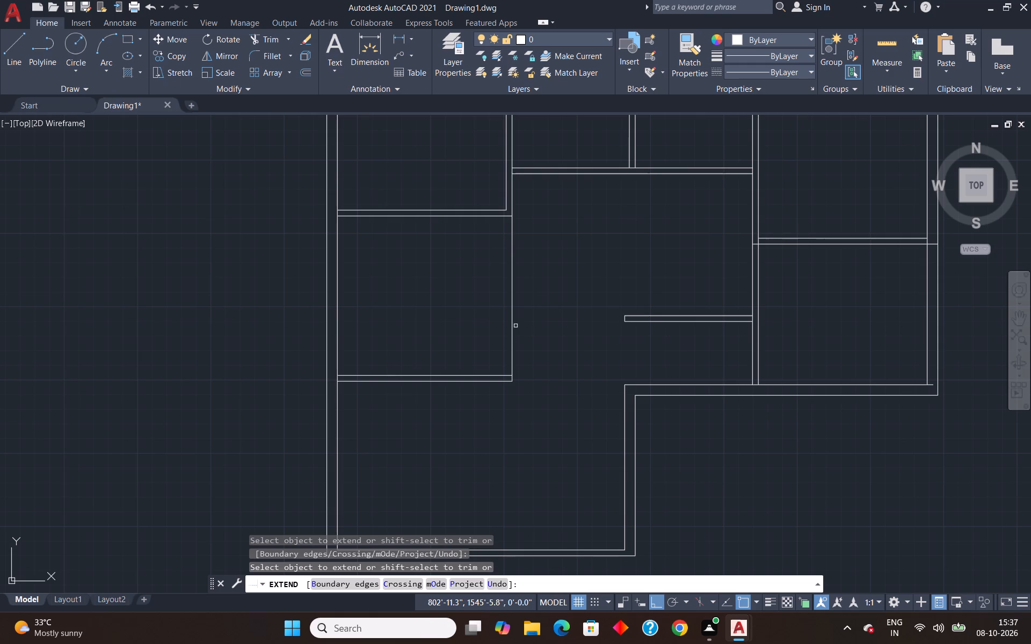
click(513, 314)
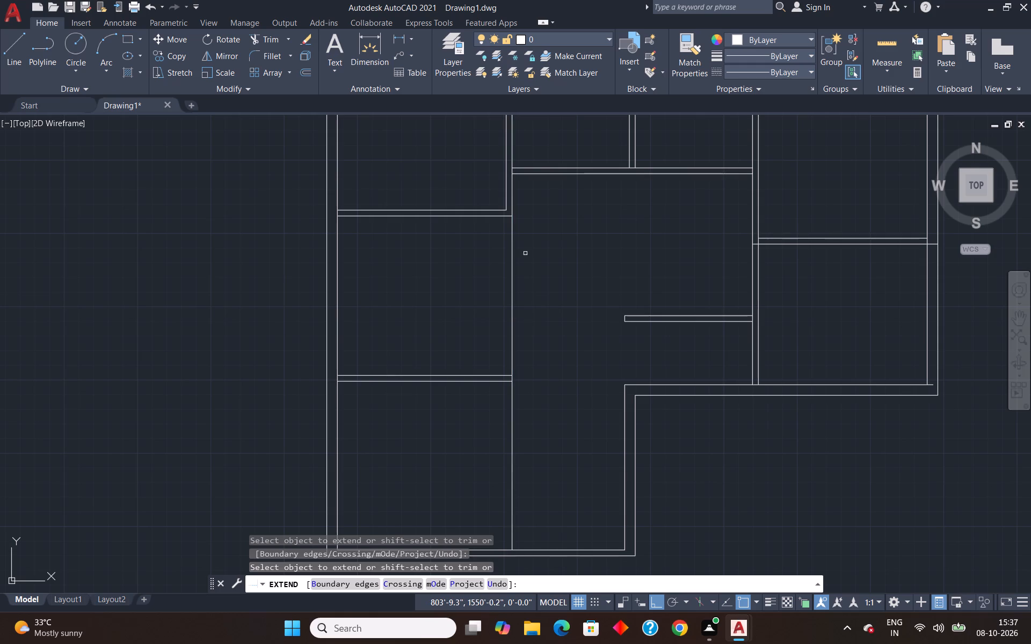
click(506, 191)
click(508, 174)
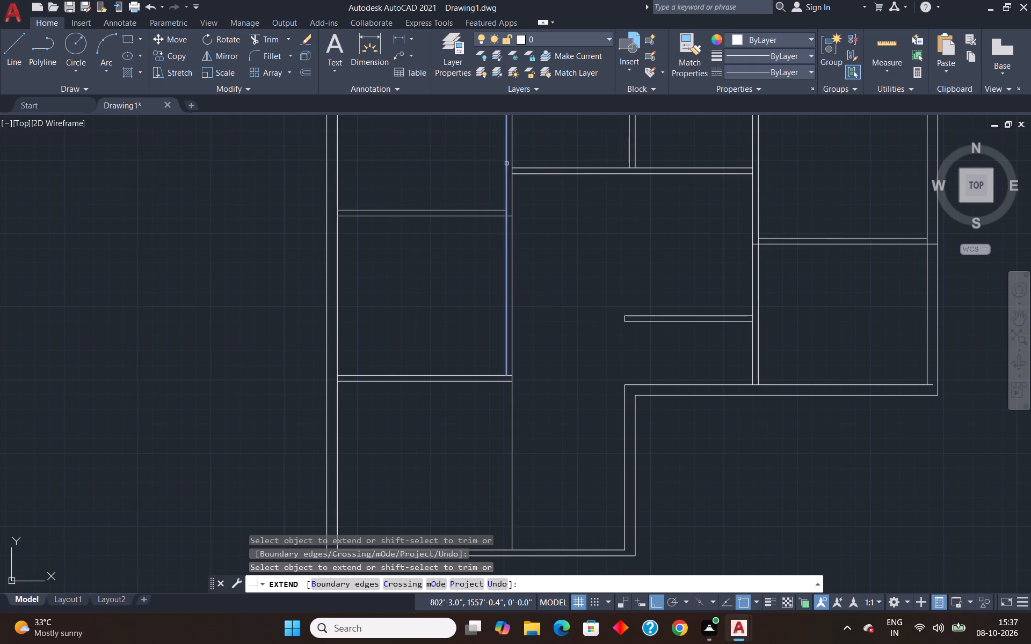
click(506, 163)
double_click(505, 301)
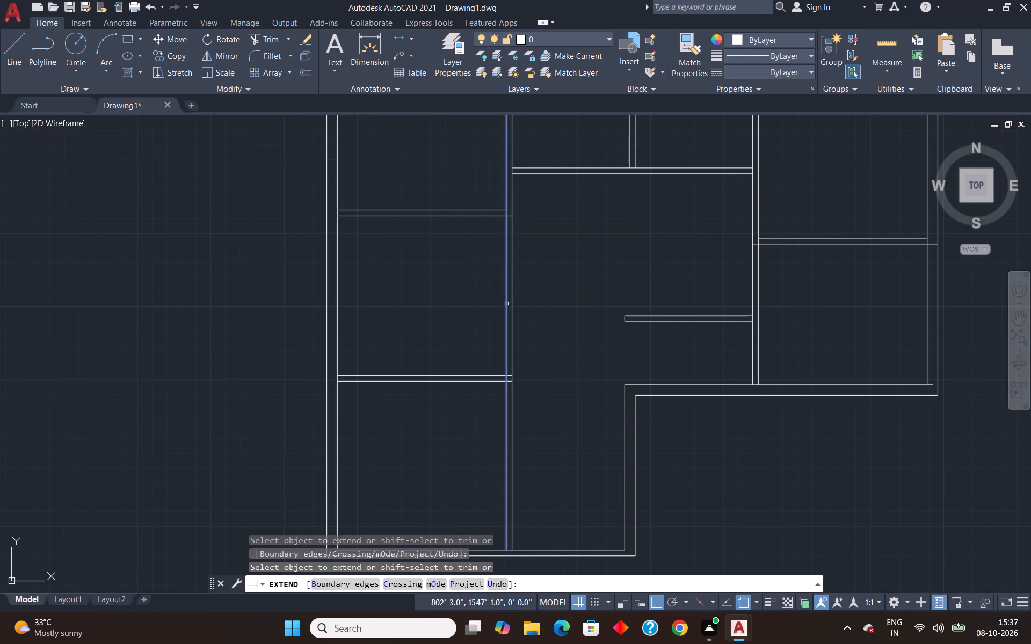
click(506, 304)
key(Escape)
Trim both vertical partition lines between the upper-left and lower-left rooms to leave that stretch open.
text(tr)
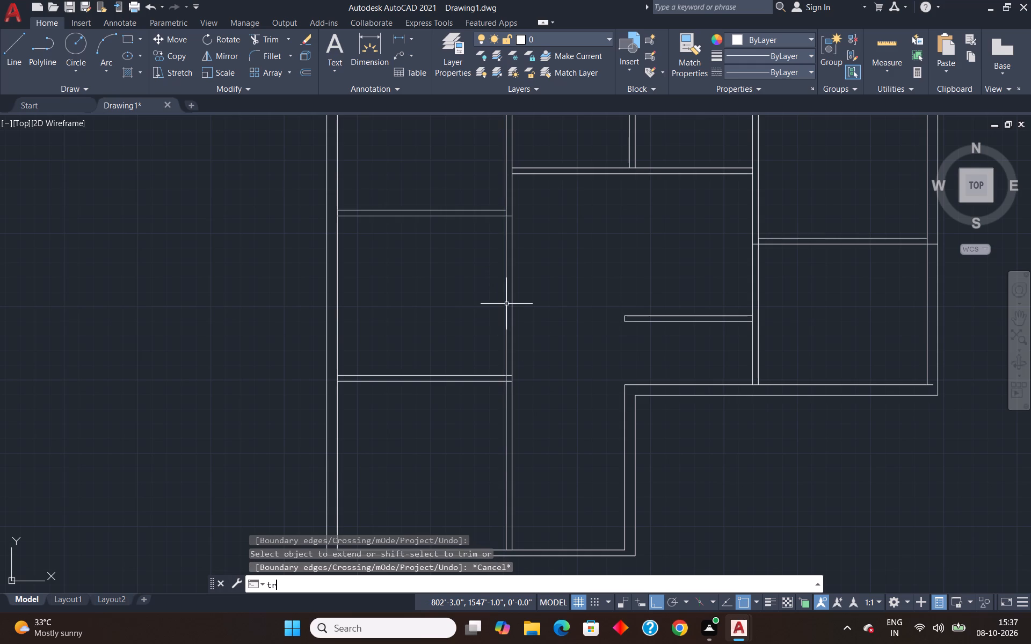
key(Return)
drag(487, 329, 538, 321)
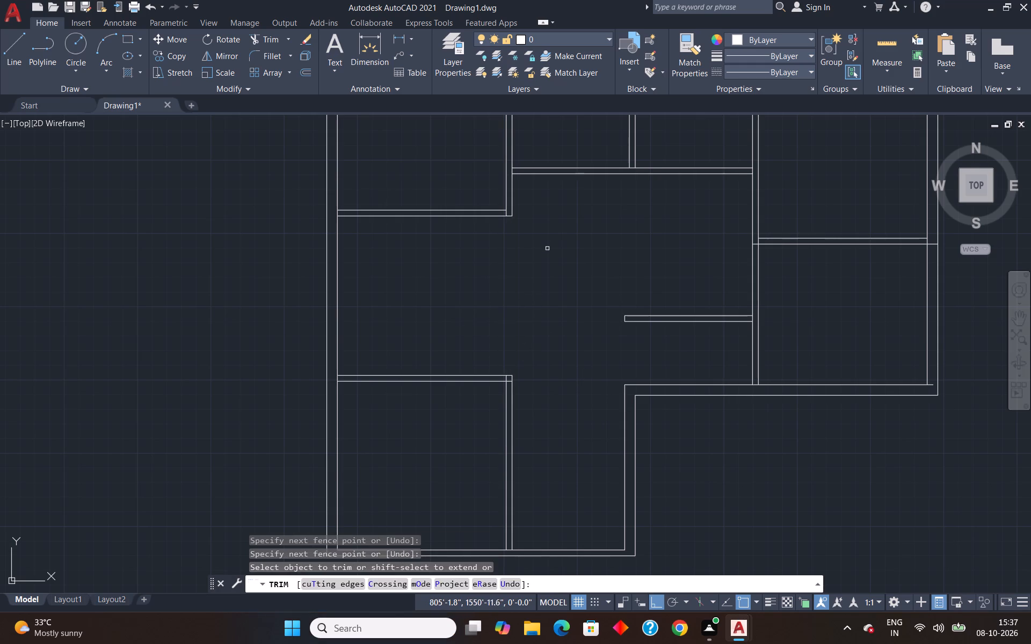
scroll(570, 290, down, 1)
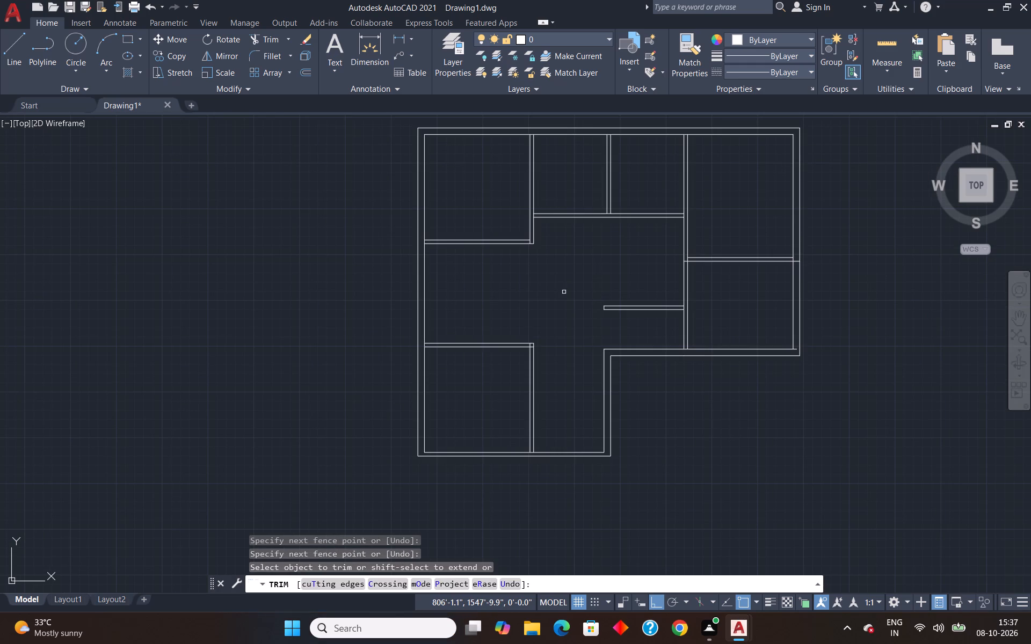
key(Escape)
Check the lower-left room's partition corner and measure the passage between that room and the extension's vertical wall.
scroll(532, 349, up, 5)
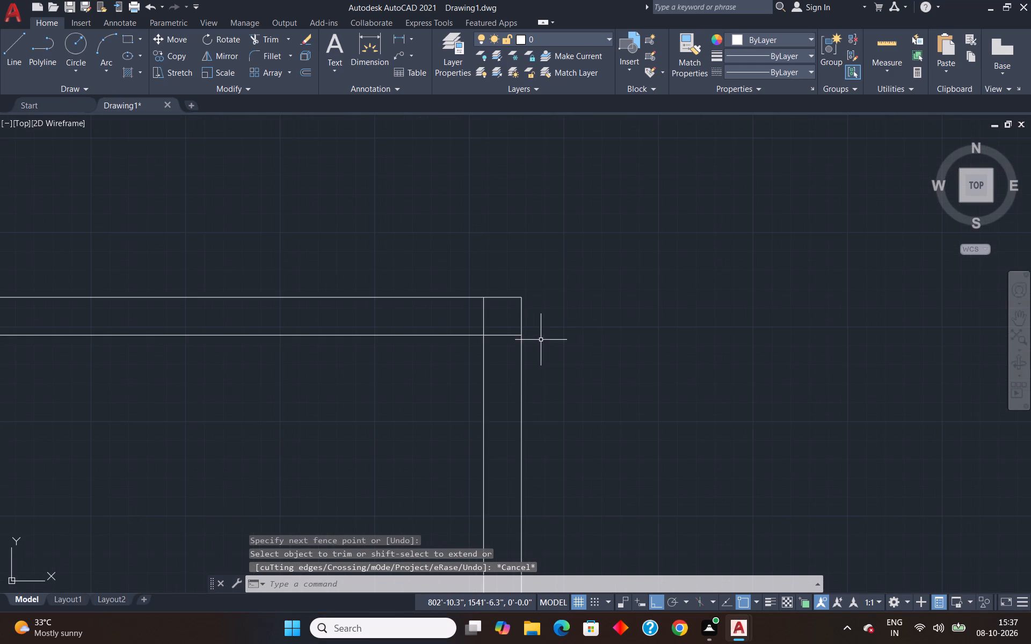
scroll(568, 262, down, 3)
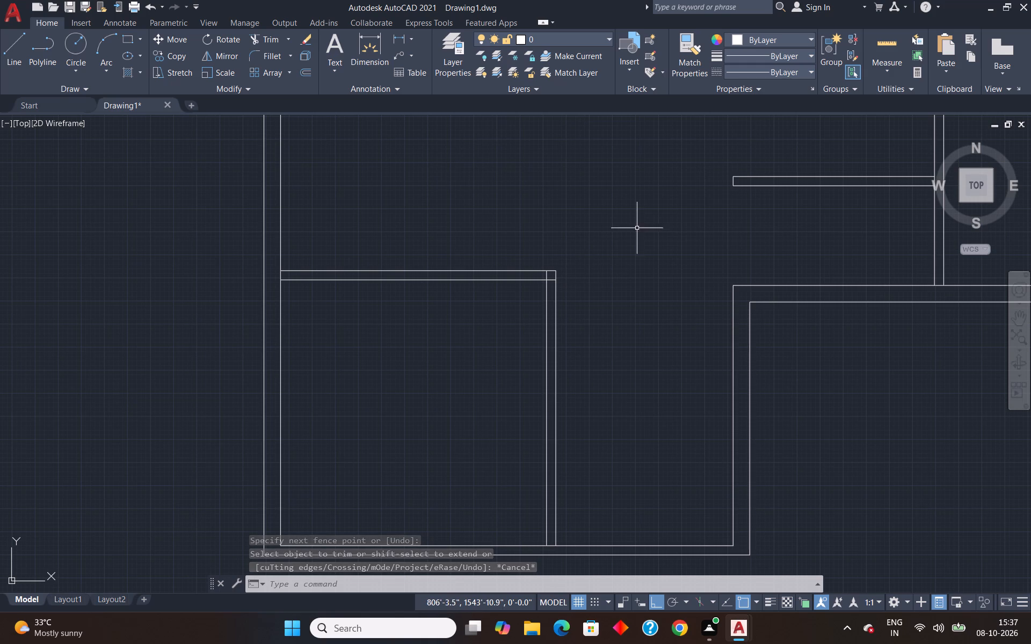
scroll(566, 277, down, 2)
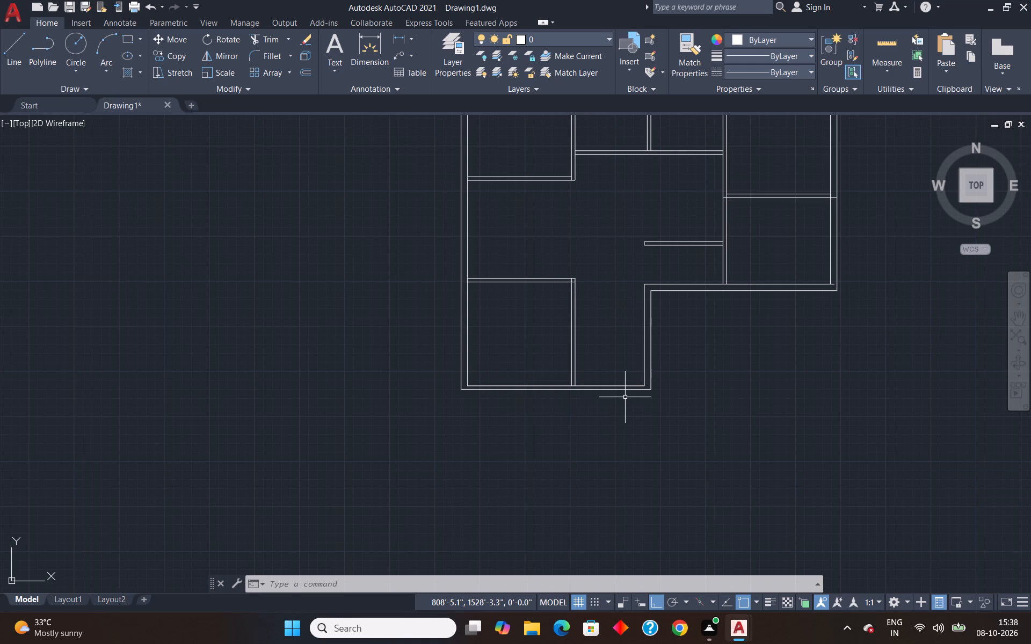
click(896, 39)
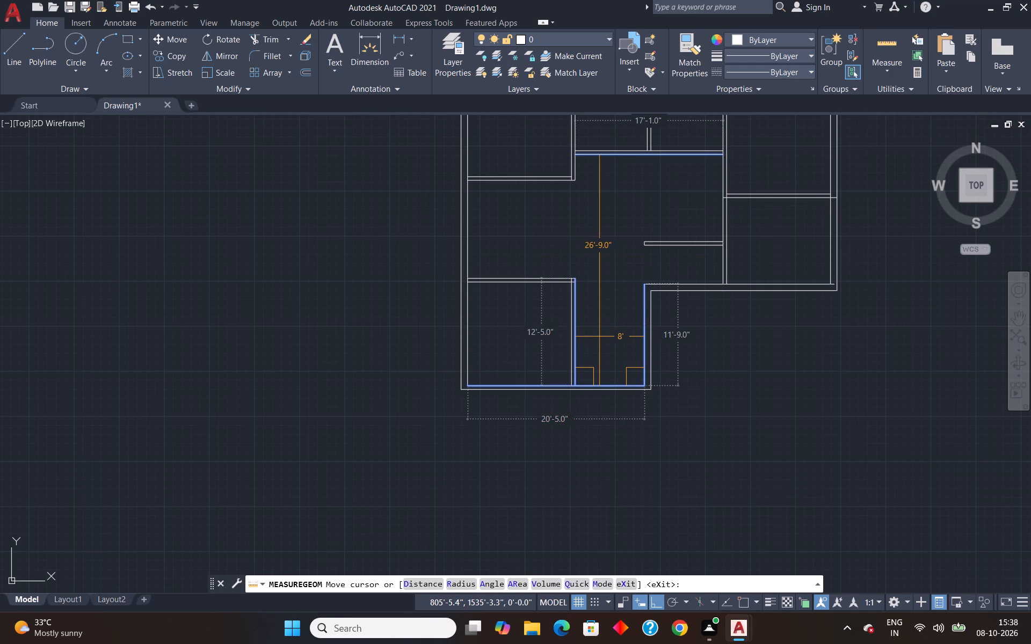
key(Escape)
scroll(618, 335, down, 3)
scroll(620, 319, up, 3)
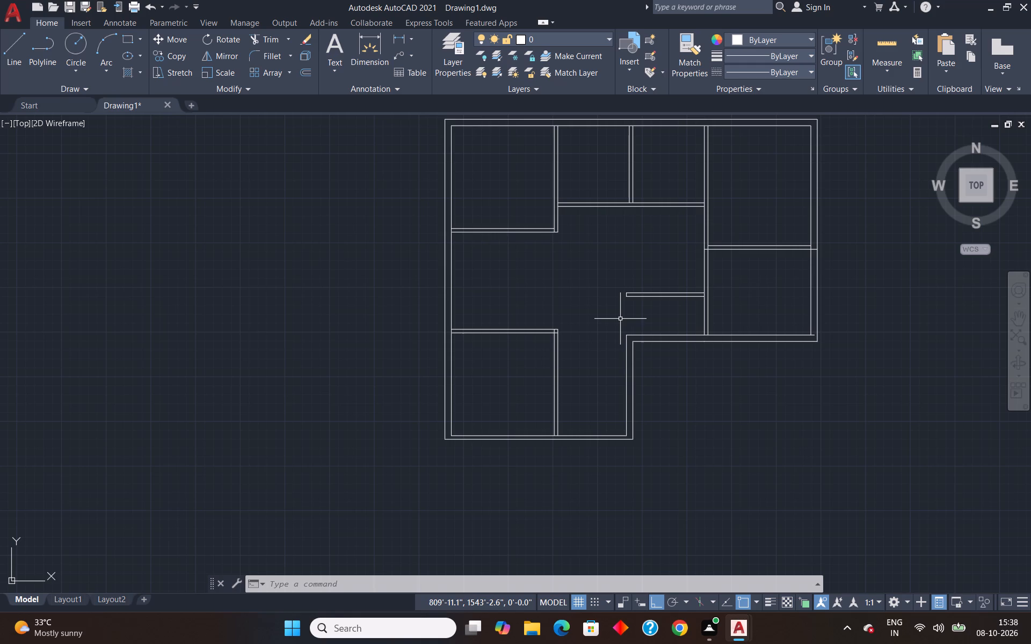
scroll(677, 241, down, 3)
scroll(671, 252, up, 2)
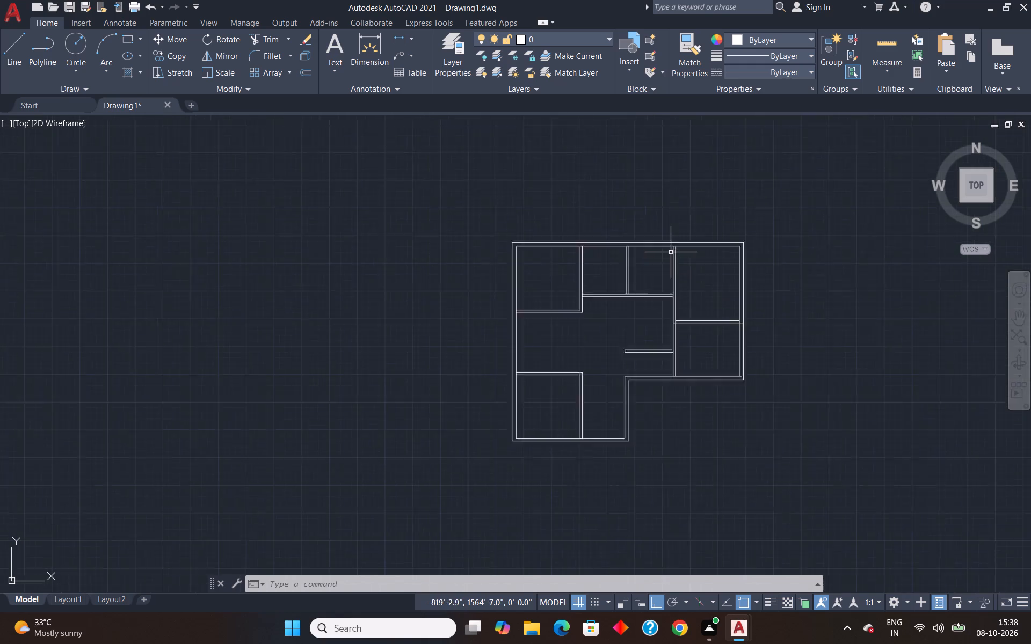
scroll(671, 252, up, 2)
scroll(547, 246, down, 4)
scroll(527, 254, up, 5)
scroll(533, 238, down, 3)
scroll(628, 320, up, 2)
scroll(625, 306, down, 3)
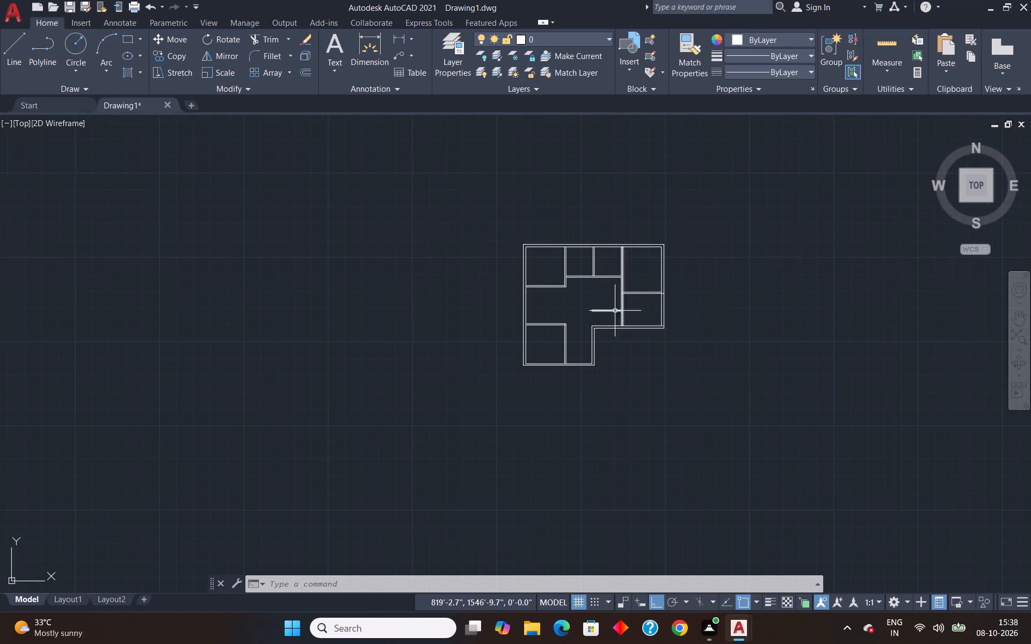
Save the drawing in the Documents folder as "office plan oct 8".
key(ctrl+s)
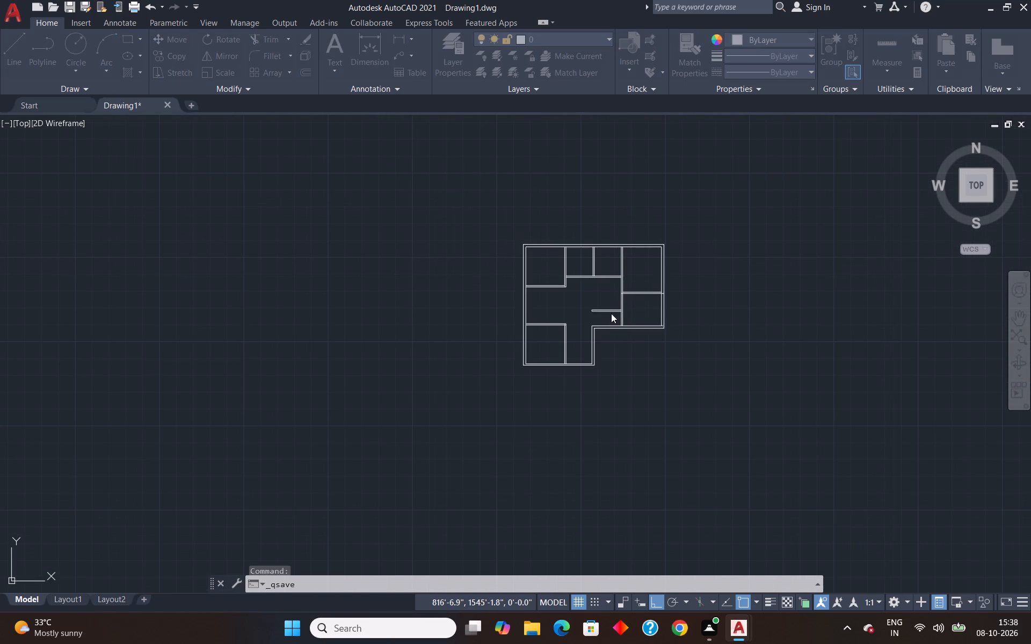
key(BackSpace)
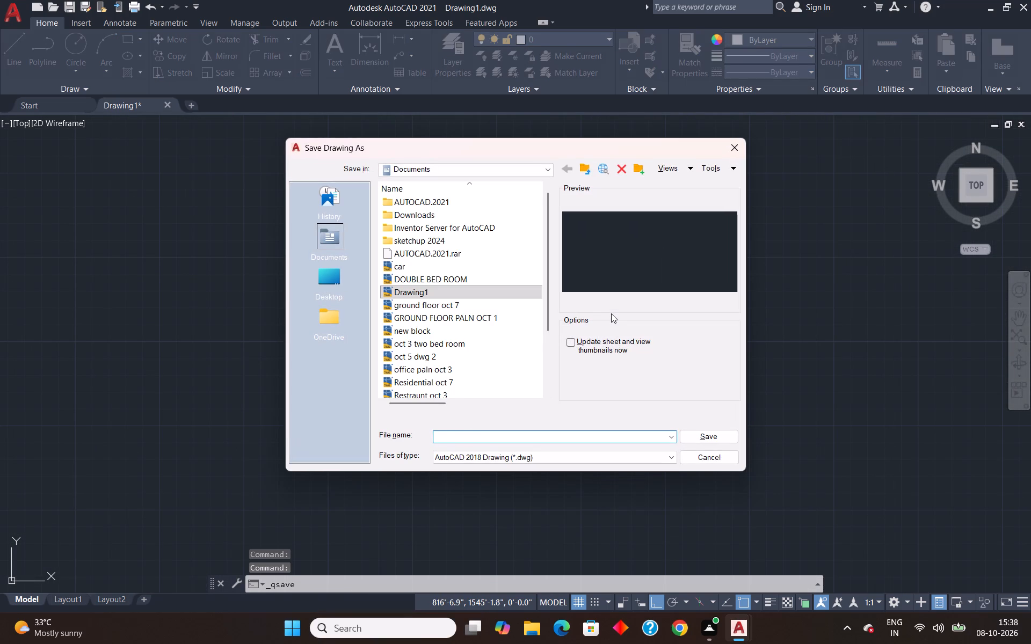
text(office plan oct 8)
key(Return)
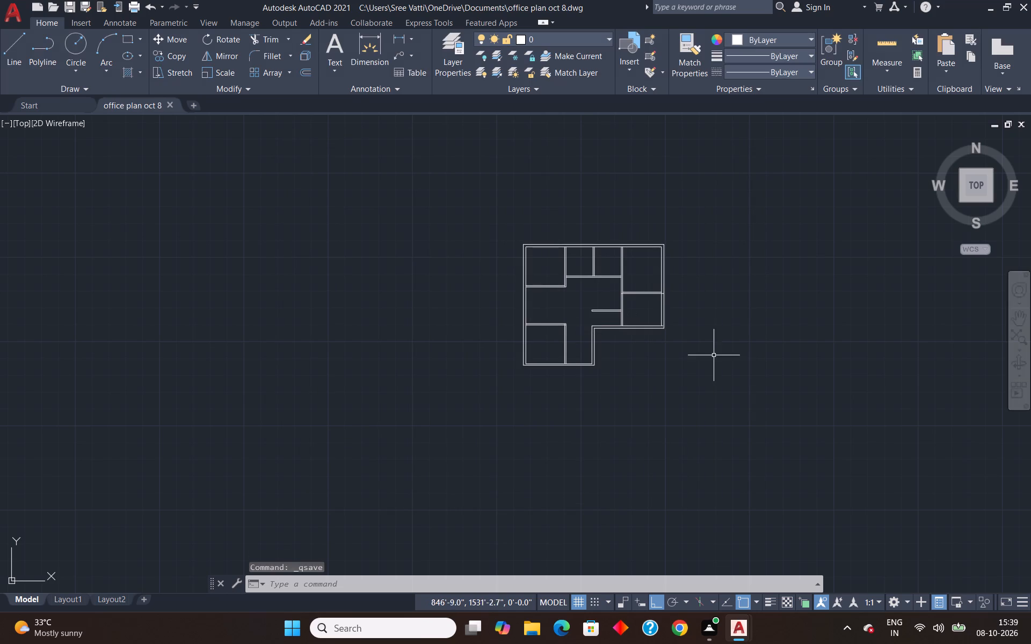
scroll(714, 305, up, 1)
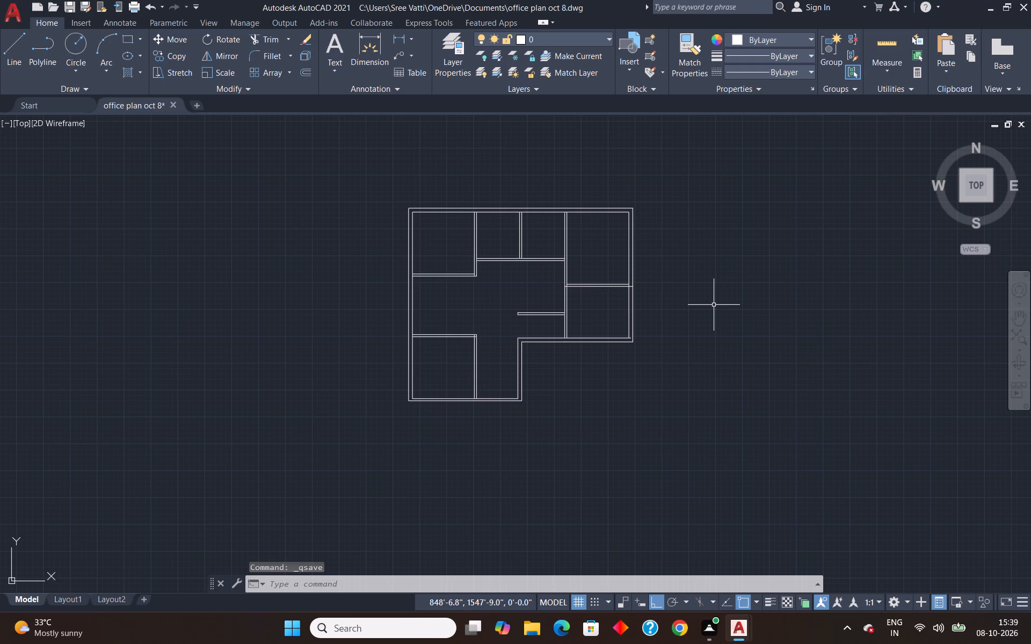
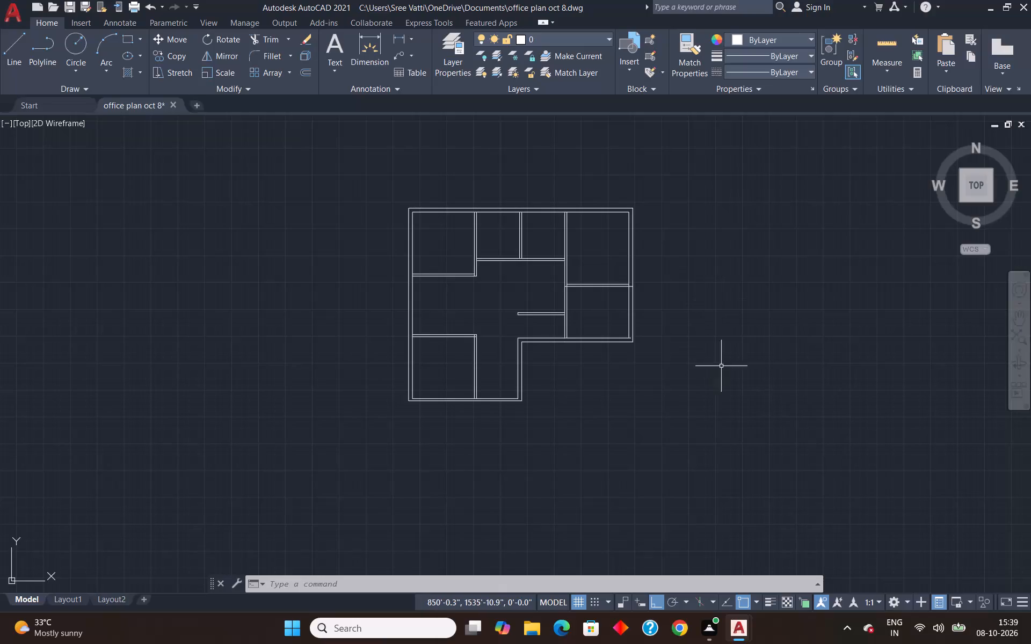
Outline a 3'6" wide door opening with lines across the bottom outer wall, starting 1' left of the extension's inner right-hand corner.
scroll(508, 394, up, 4)
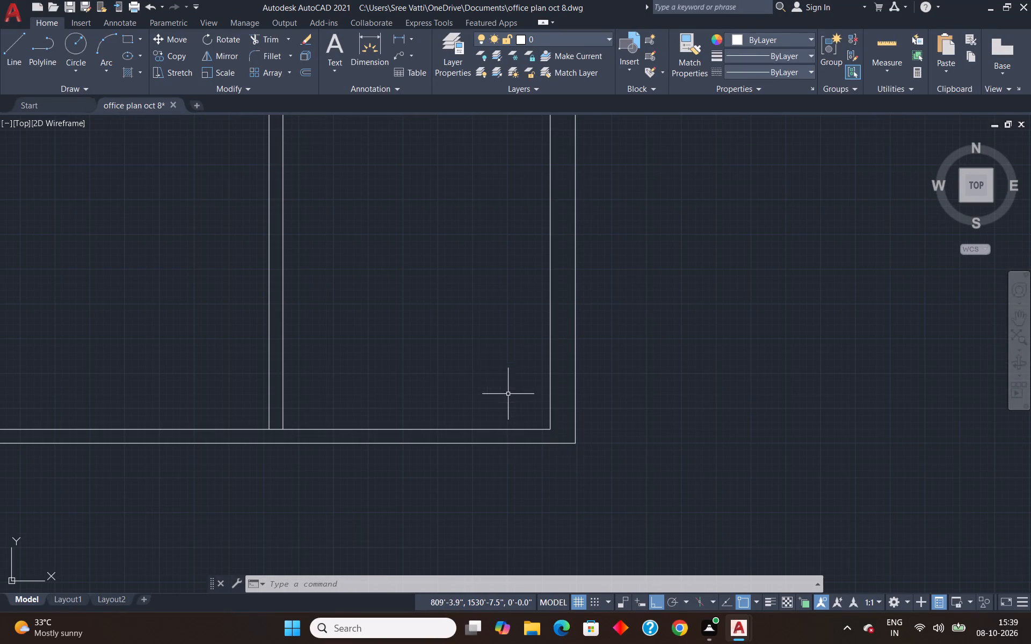
key(l)
key(Return)
text(tk)
key(Return)
click(554, 426)
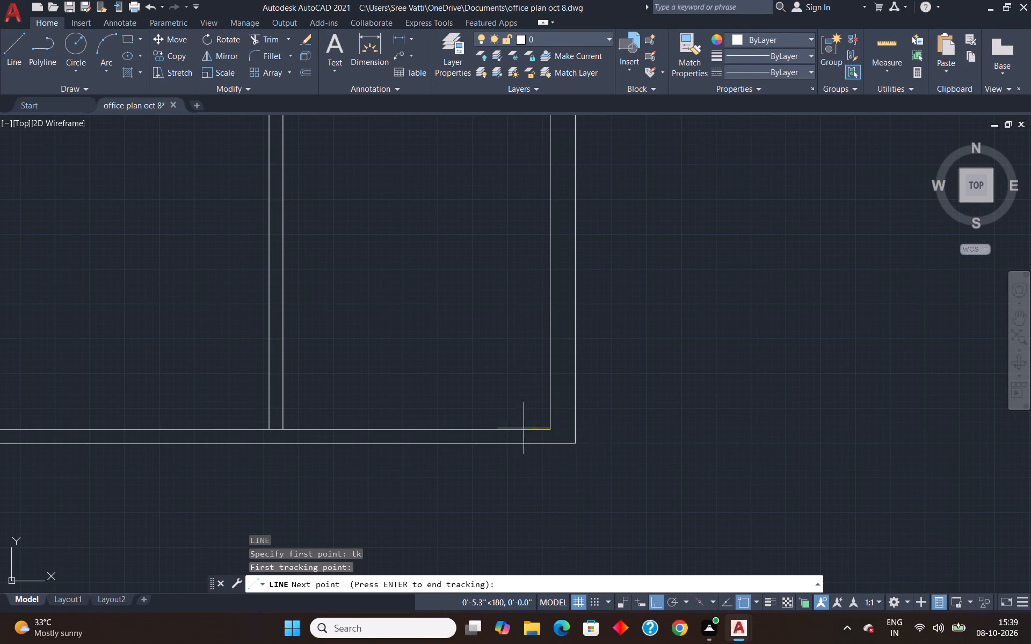
text(1')
key(Return)
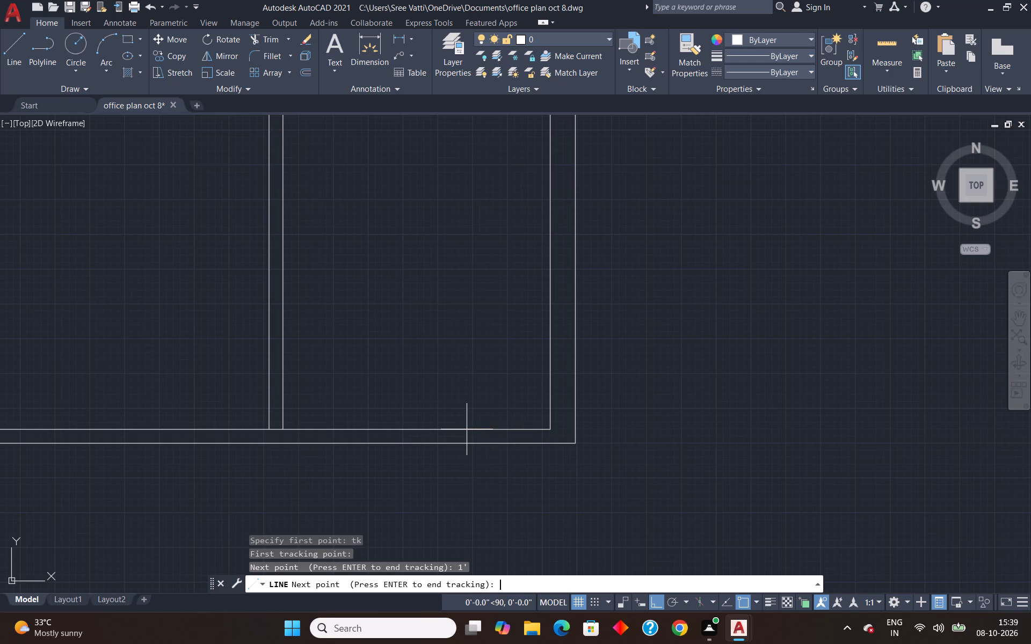
key(Return)
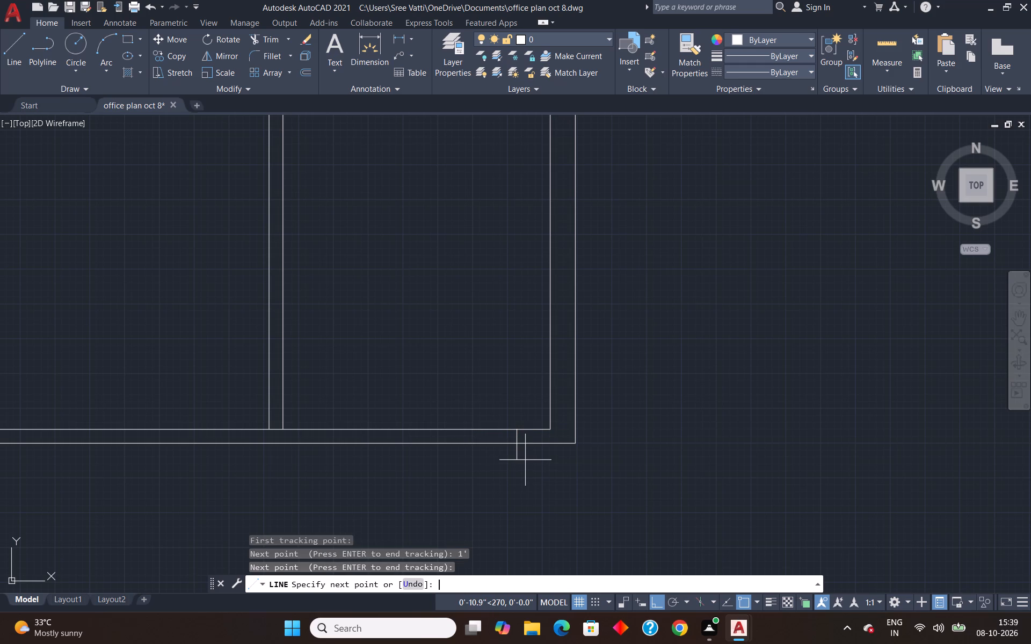
click(519, 443)
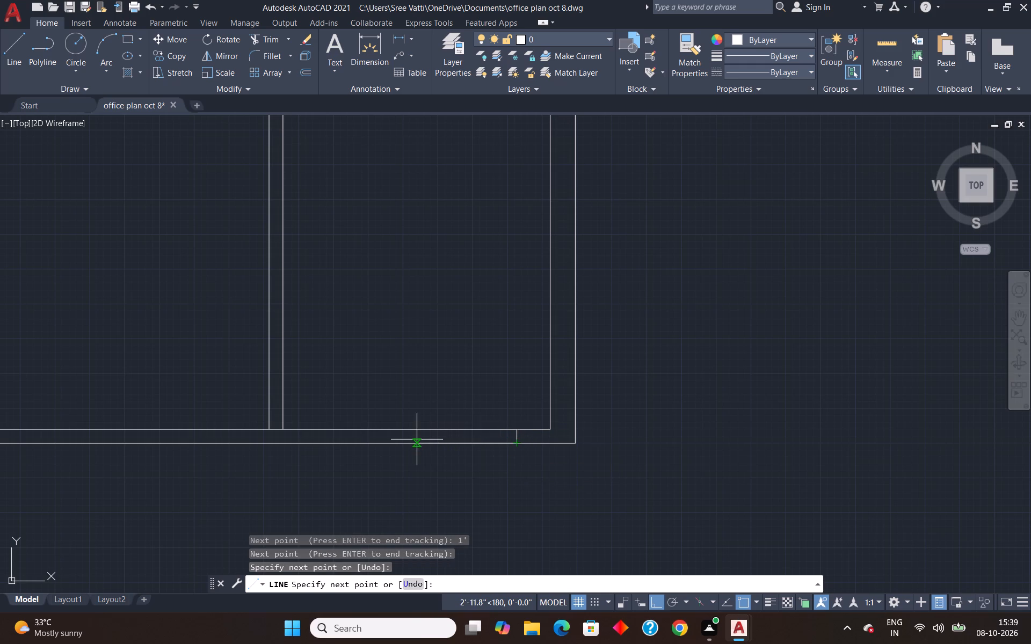
text(3'6")
key(Return)
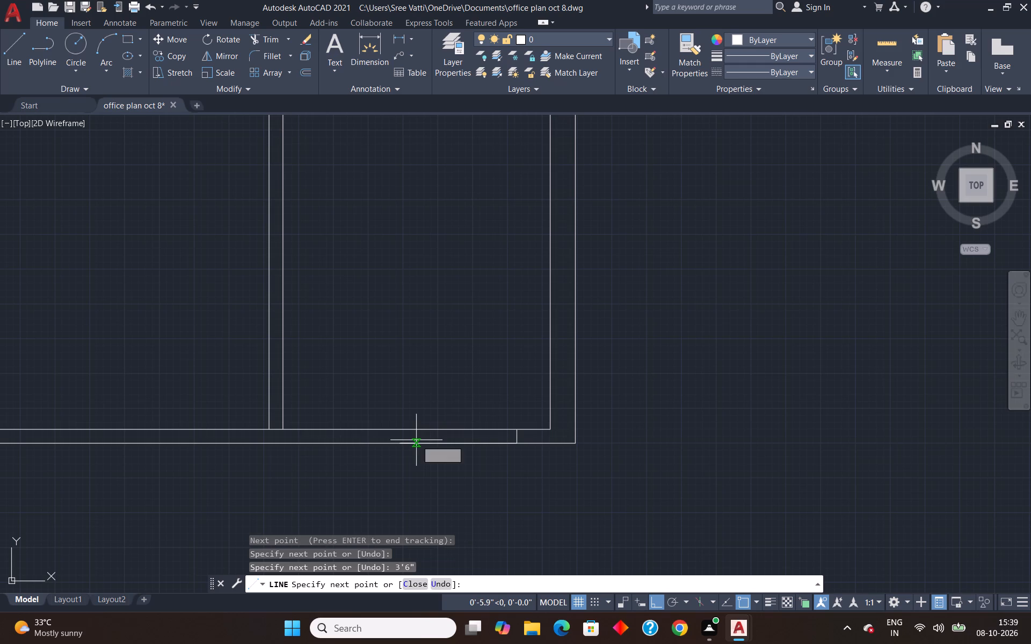
click(397, 431)
key(Escape)
Outline a 3' door opening across the lower-left room's top partition, starting 4" left of the room's inner right-hand corner.
scroll(495, 486, down, 4)
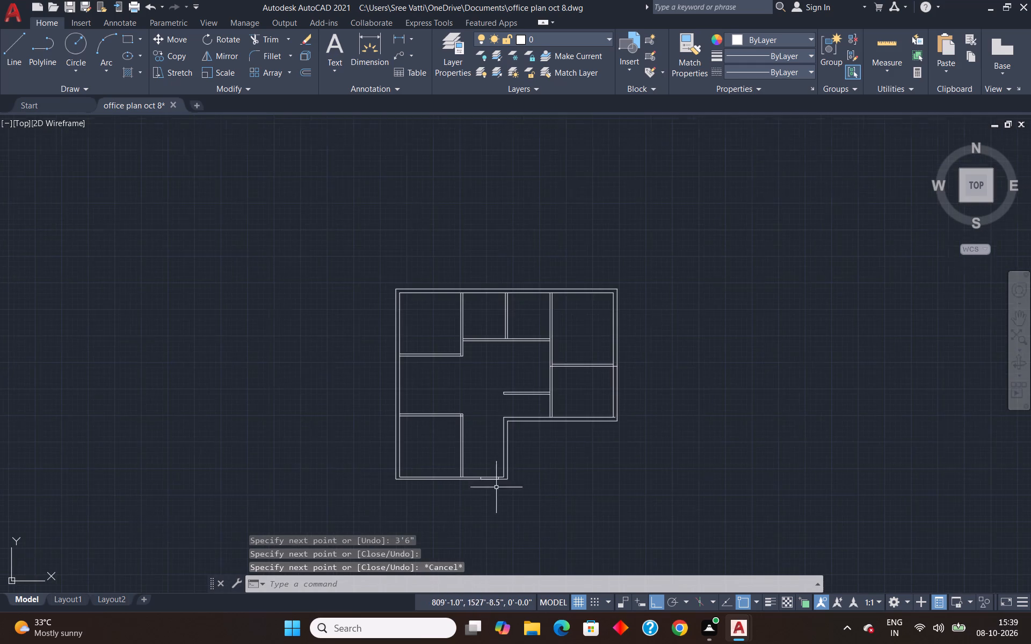
scroll(448, 417, up, 3)
key(l)
key(Return)
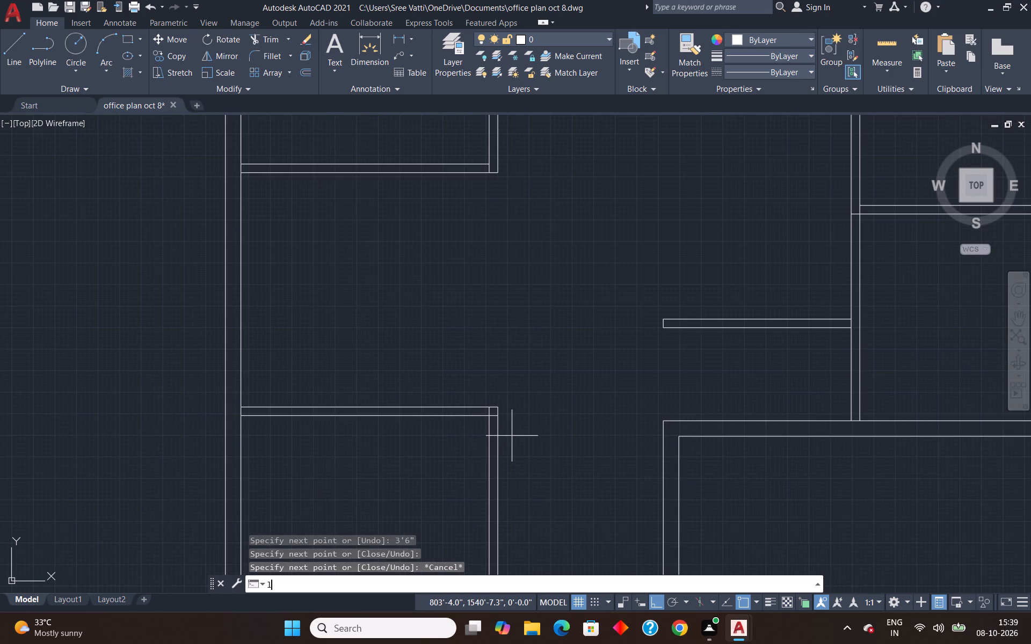
key(t)
key(k)
key(Return)
scroll(502, 416, up, 3)
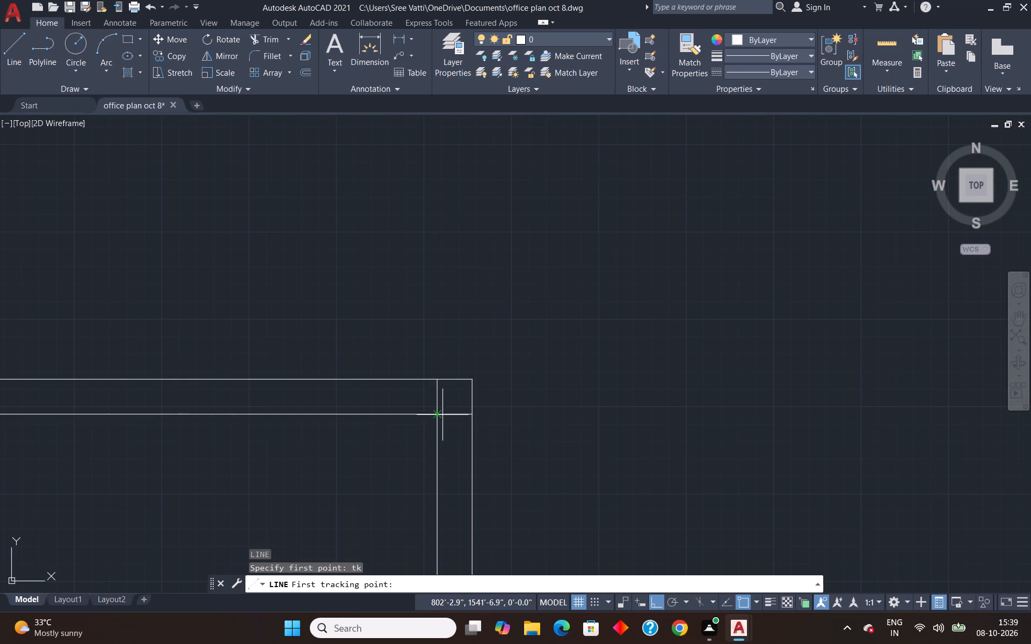
click(435, 413)
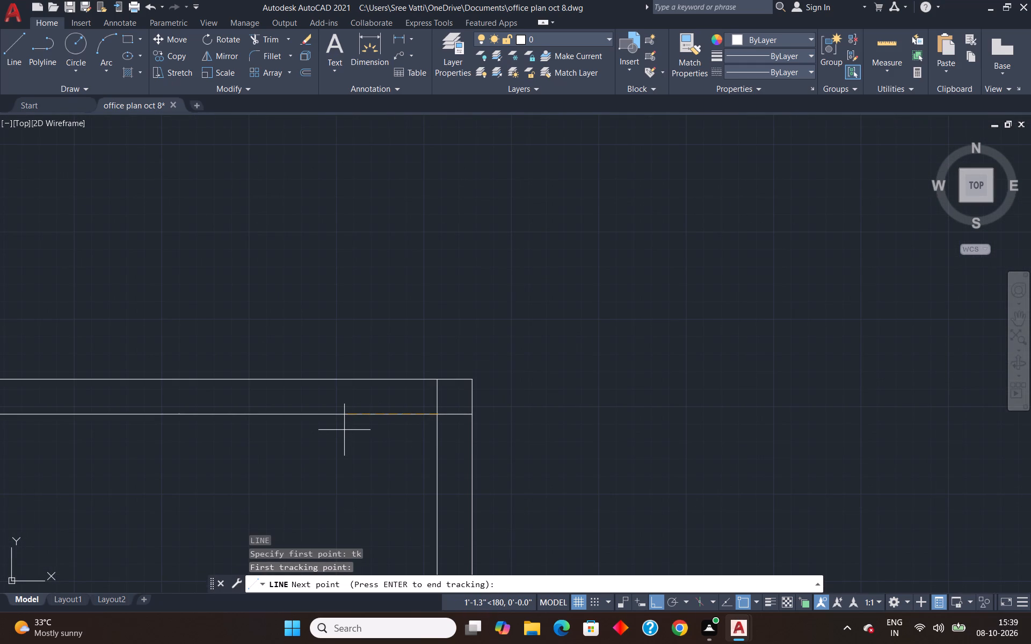
text(4")
key(Return)
key(Return)
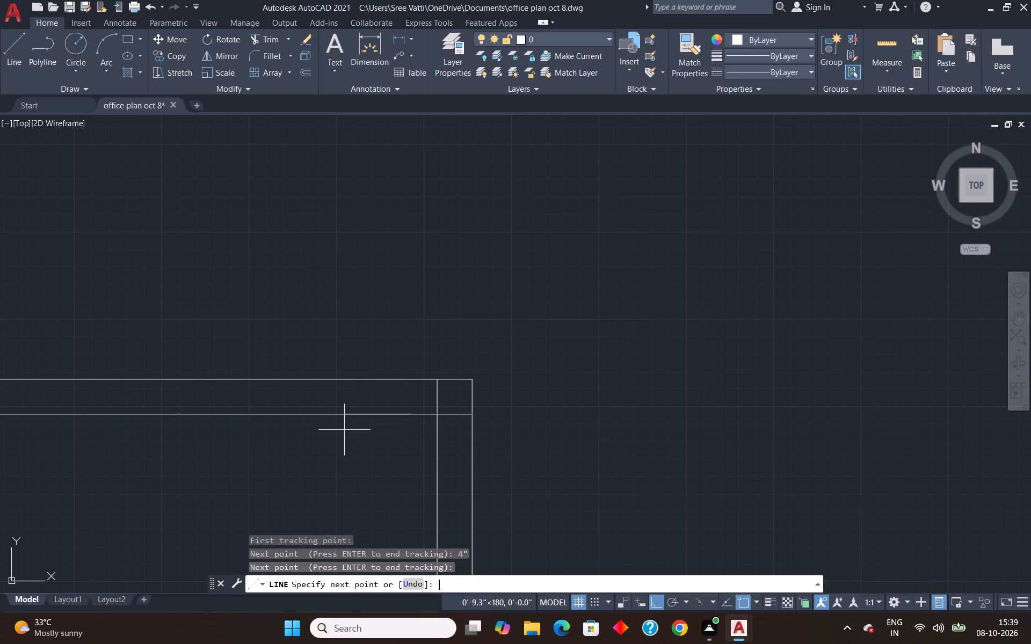
click(412, 378)
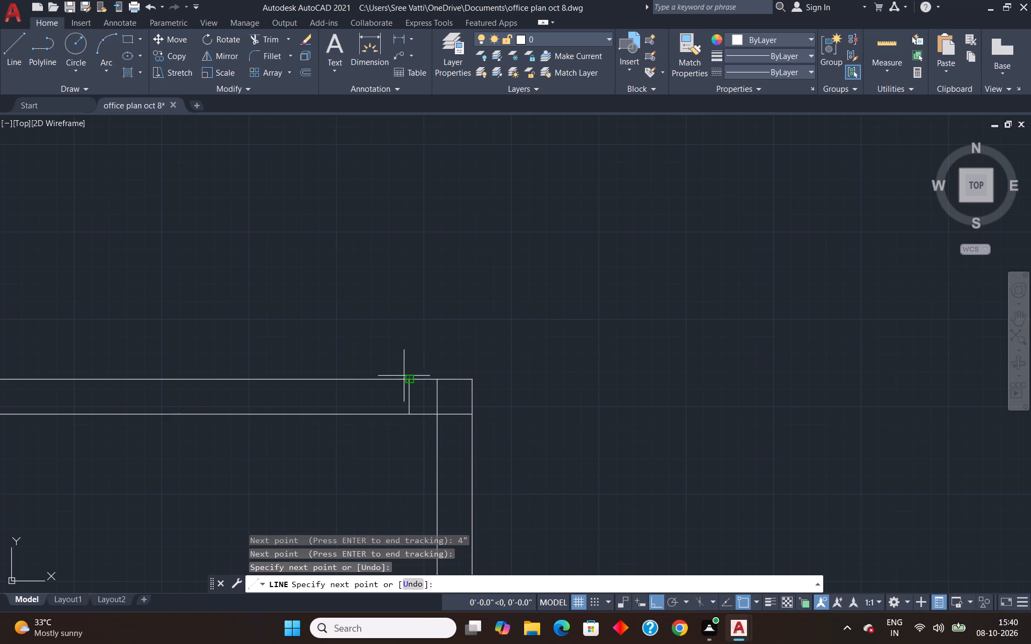
text(3;)
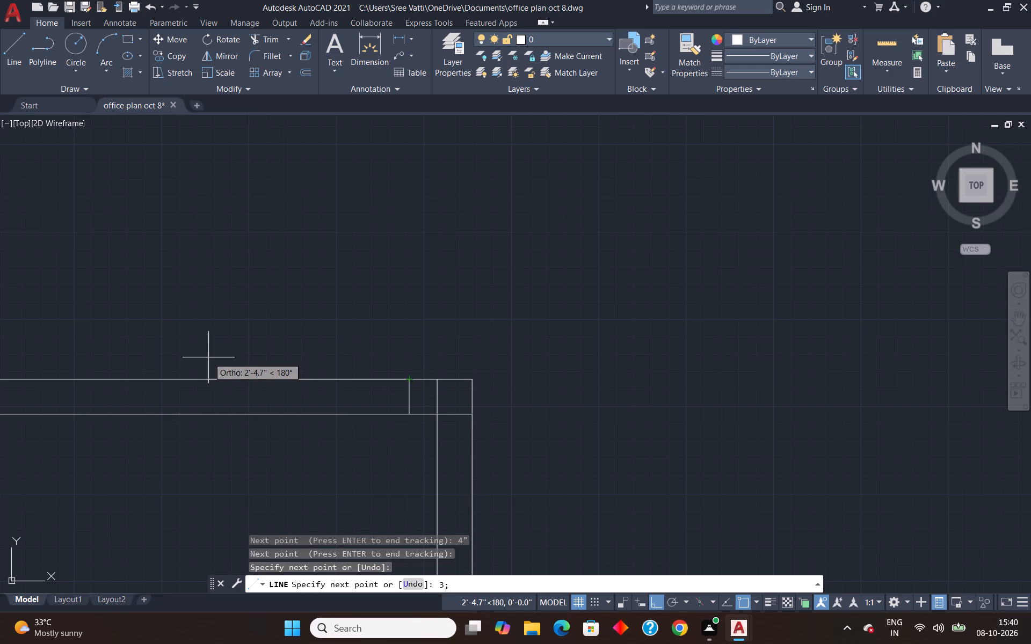
key(BackSpace)
key(apostrophe)
key(Return)
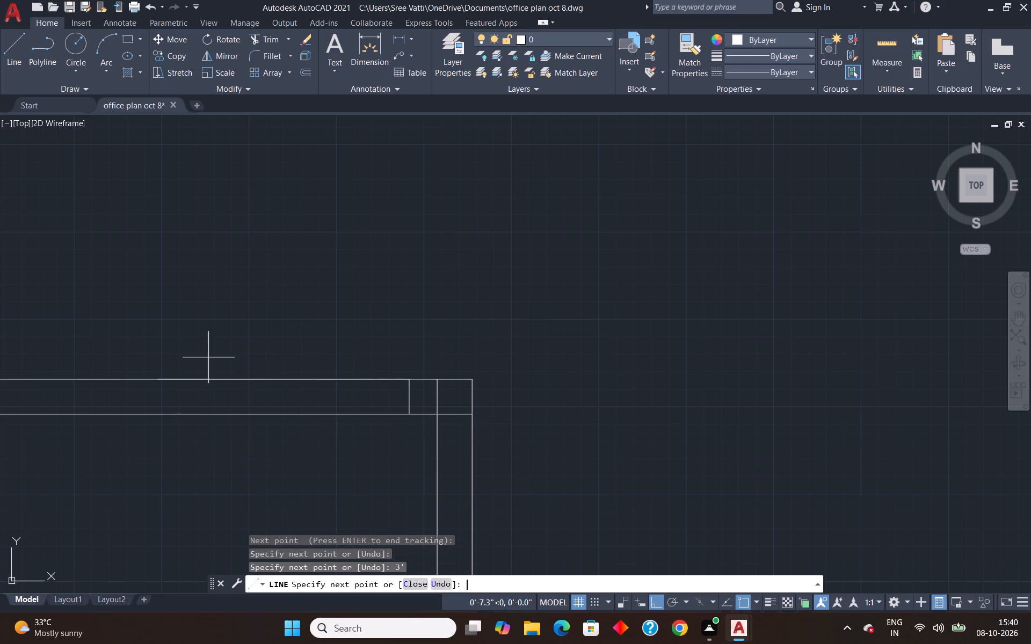
click(153, 415)
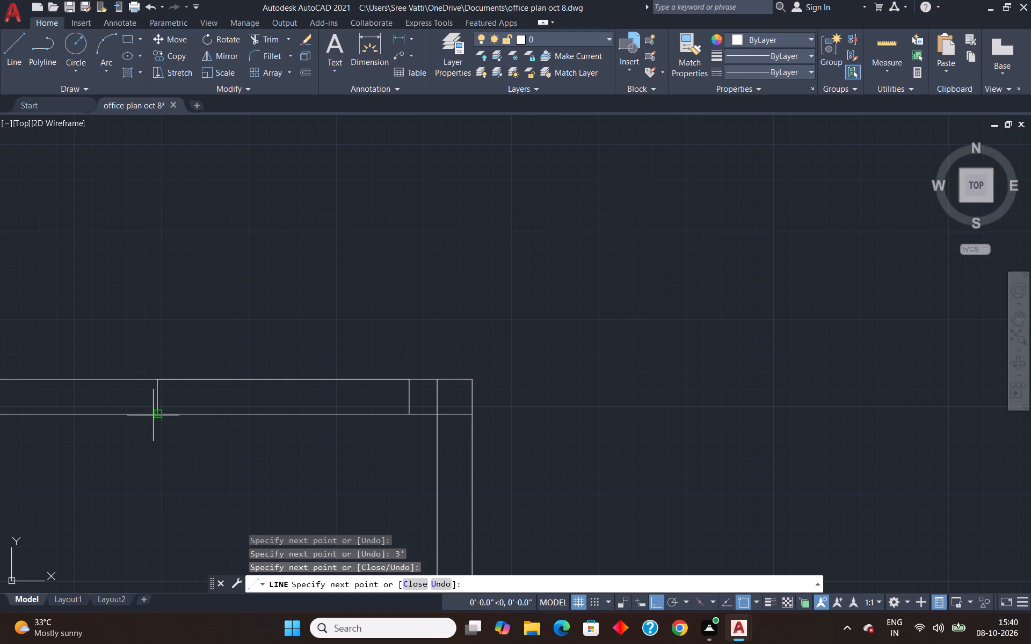
key(Escape)
Outline a 3' door opening across the lower-right room's left-hand partition, starting 4" below the partition separating the two right-hand rooms.
scroll(209, 415, down, 4)
key(space)
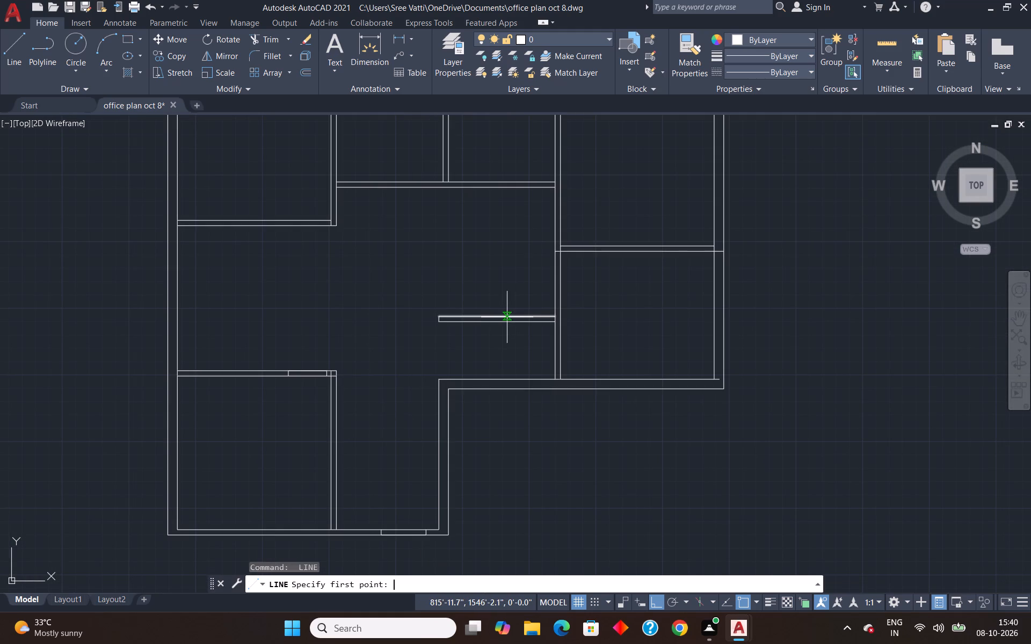
text(tk)
key(Return)
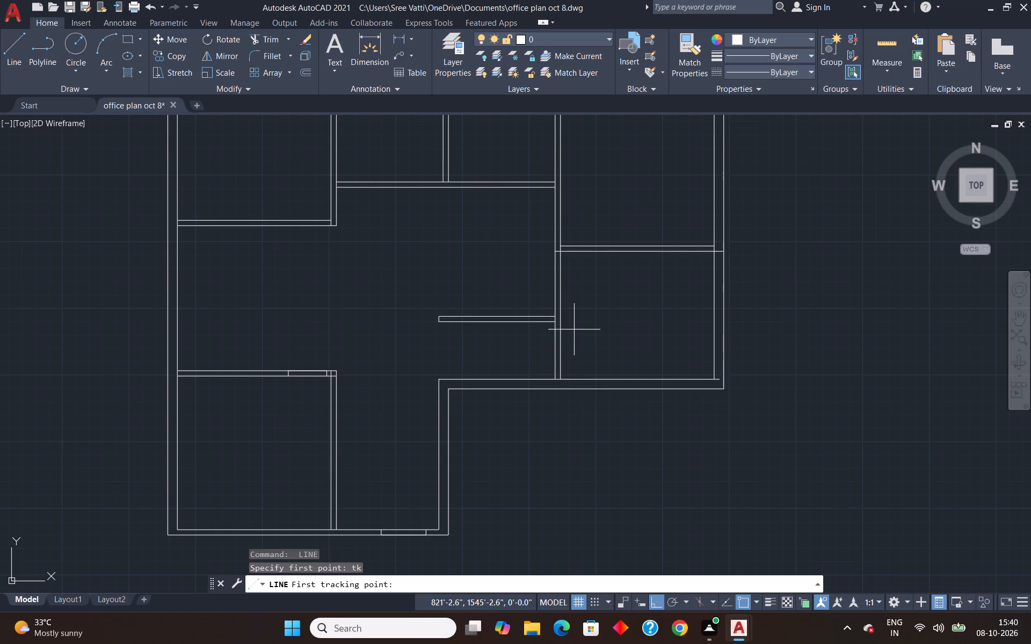
scroll(567, 253, up, 3)
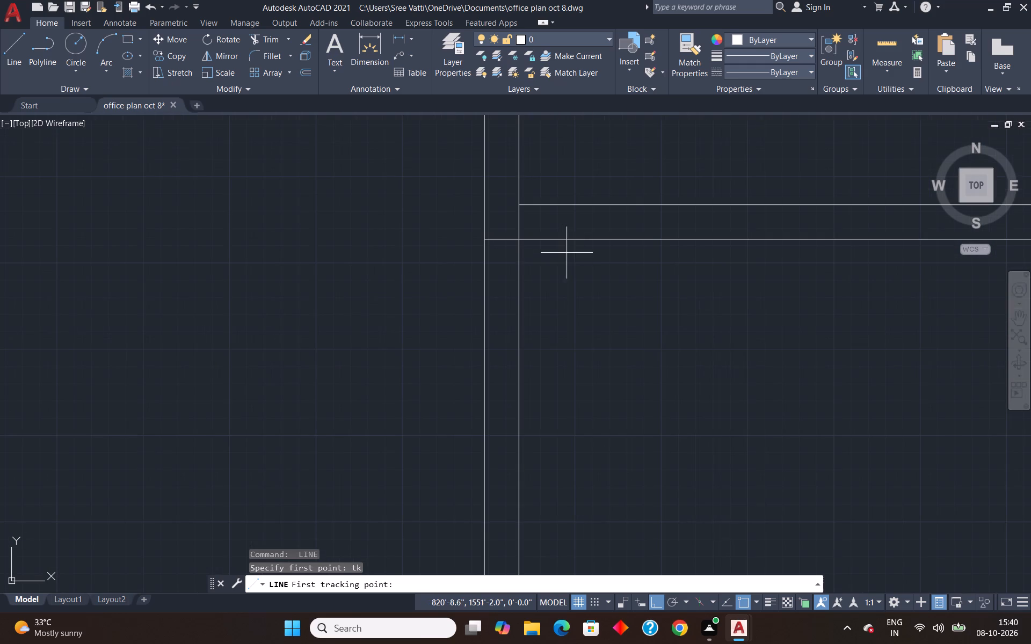
scroll(567, 253, up, 1)
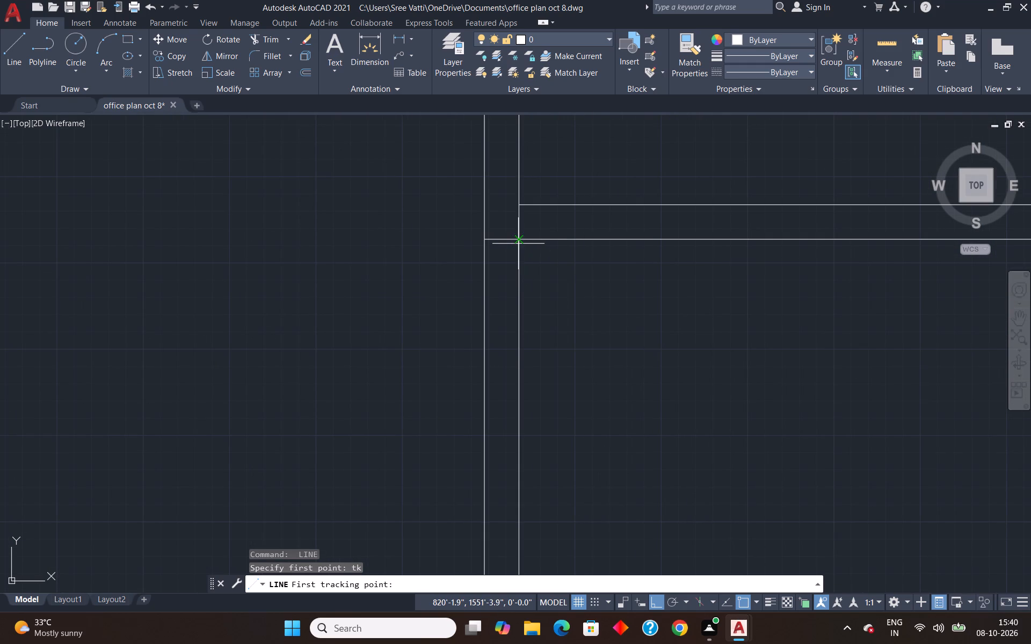
click(518, 243)
text(4")
key(Return)
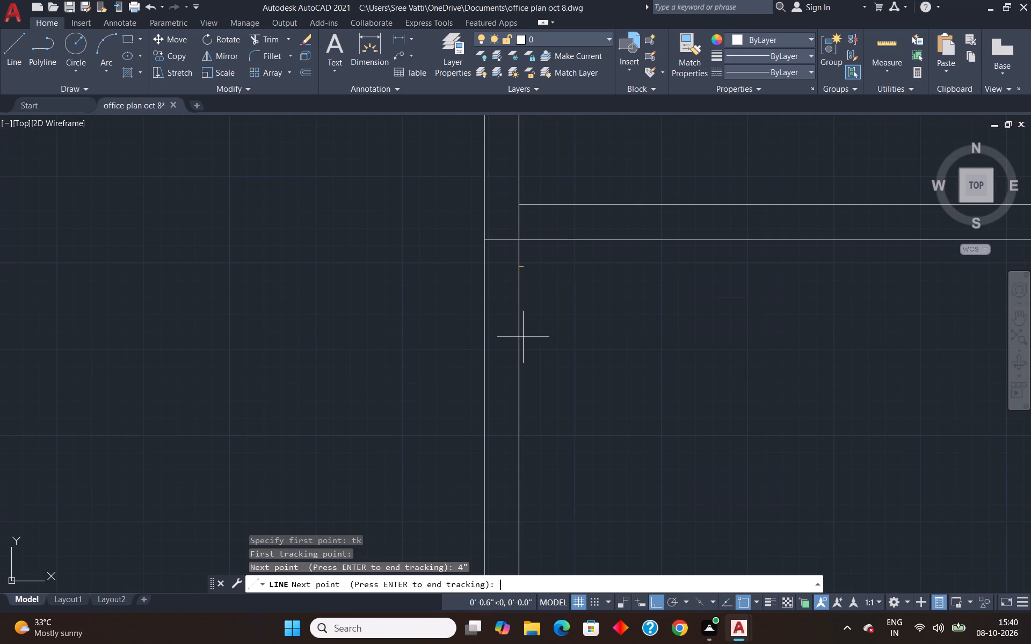
key(Return)
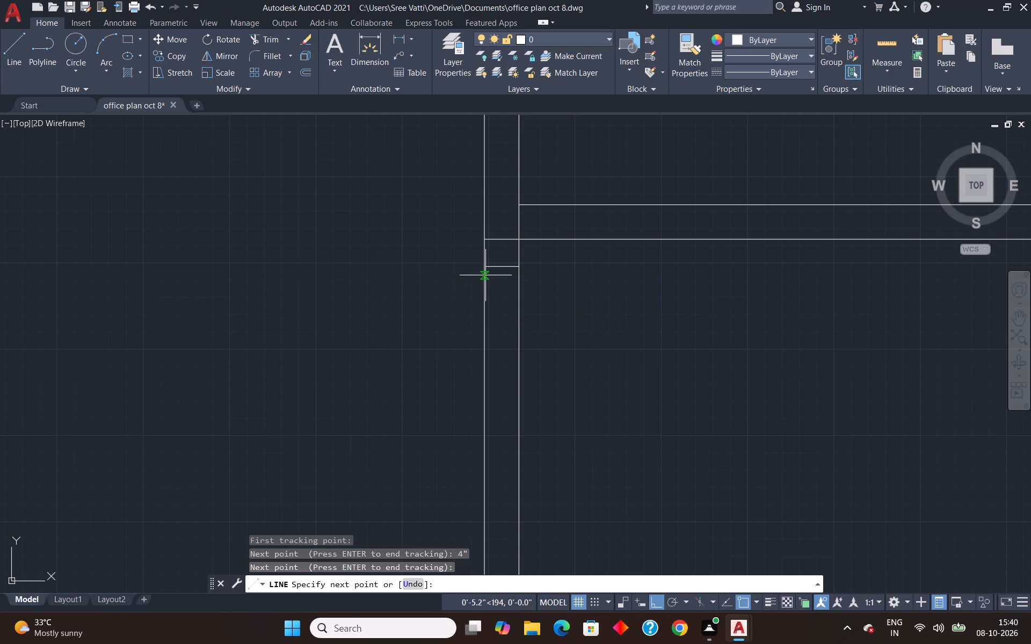
click(485, 275)
key(ctrl+z)
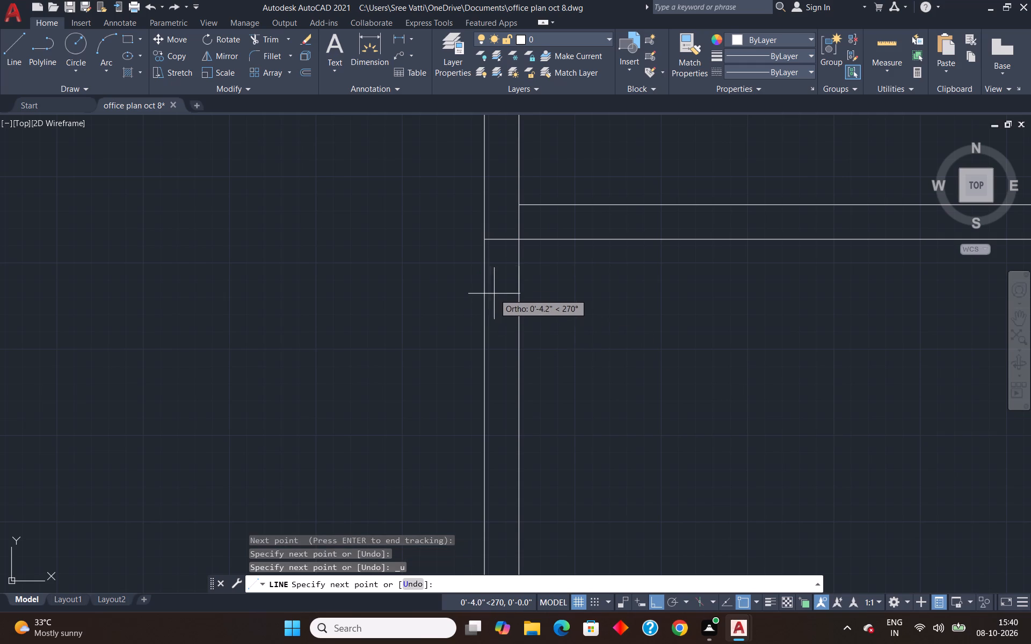
click(483, 267)
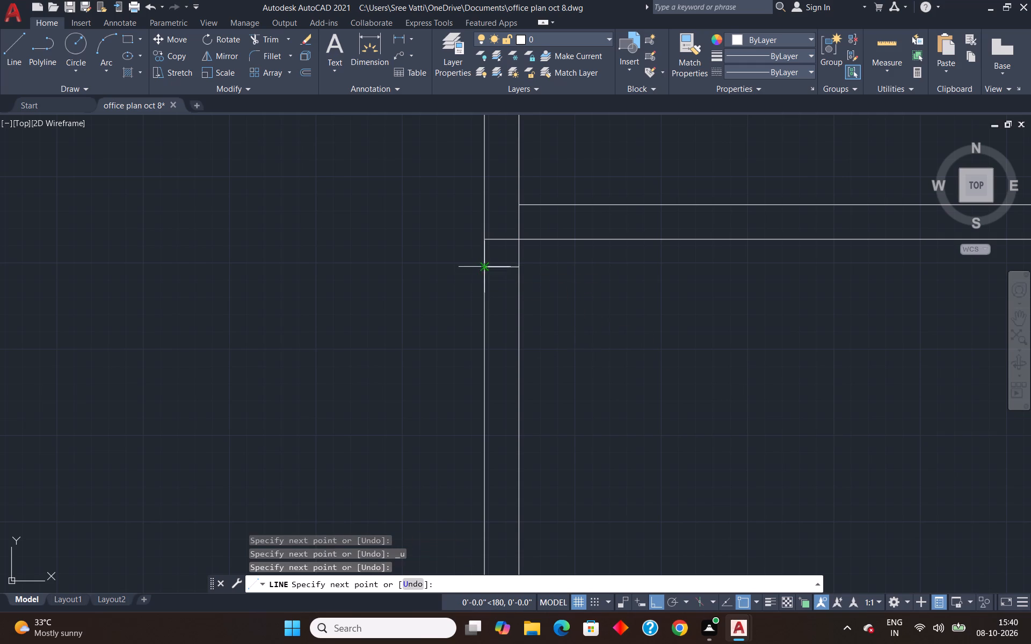
text(3')
key(Return)
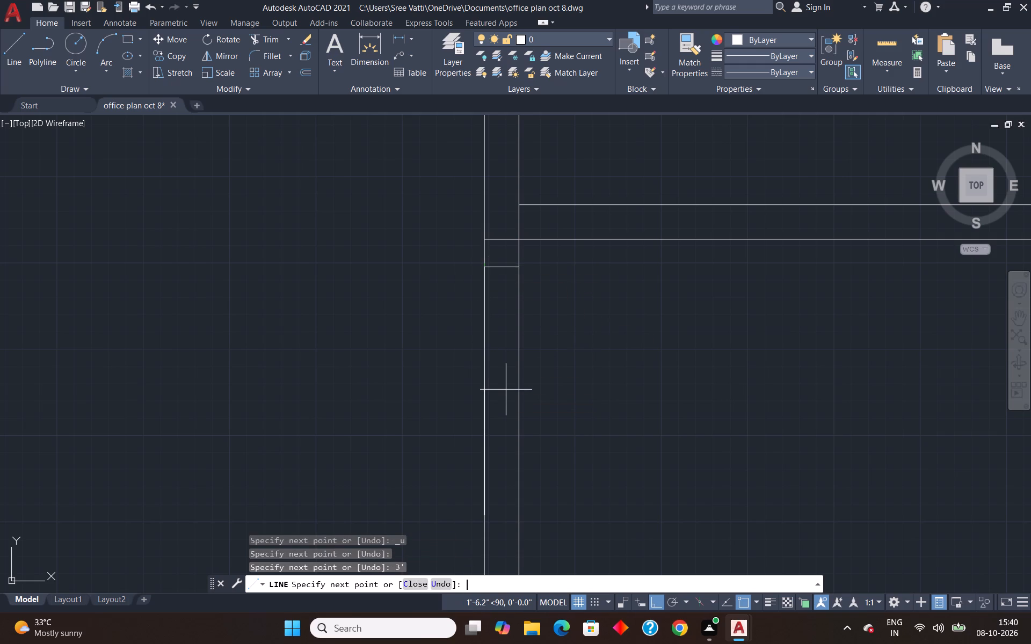
click(521, 513)
key(Escape)
Outline a 3' door opening across the upper-right room's left-hand partition, starting 4" above the room's inner bottom corner.
key(space)
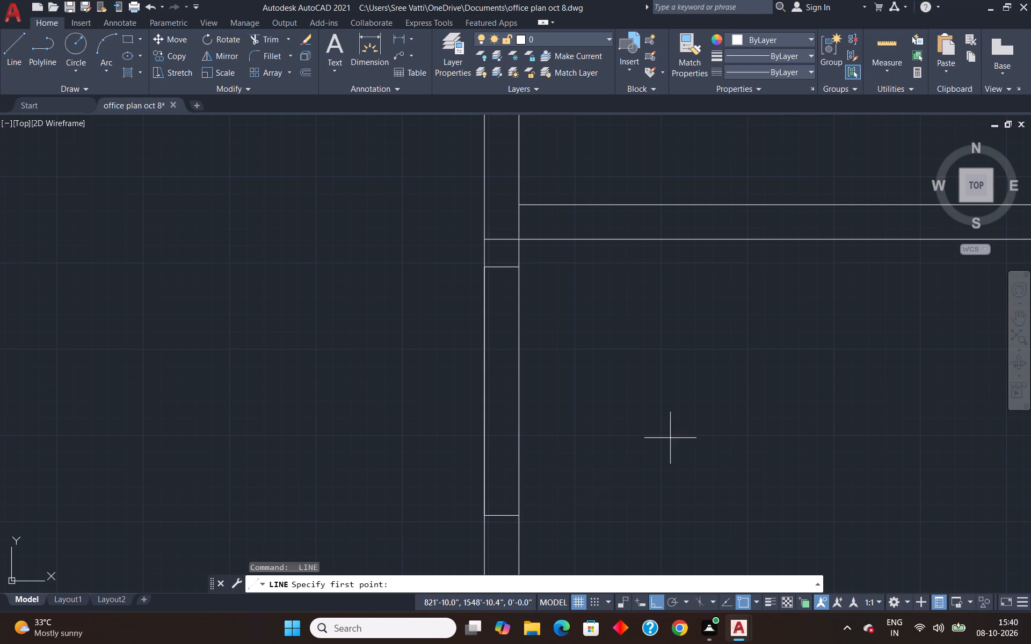
text(tk)
key(Return)
scroll(605, 397, down, 5)
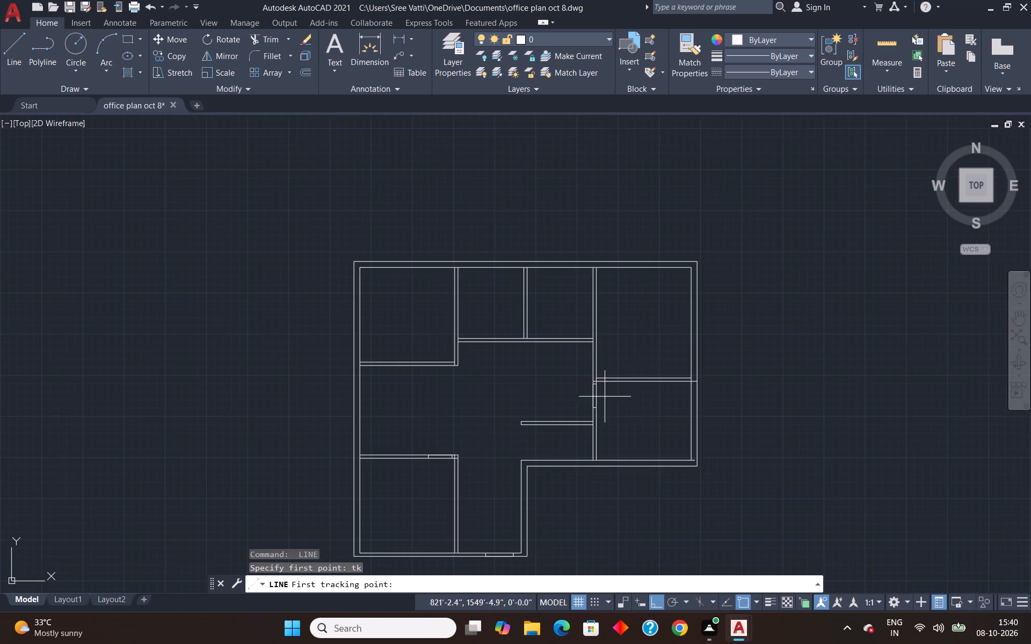
scroll(607, 361, up, 4)
click(524, 477)
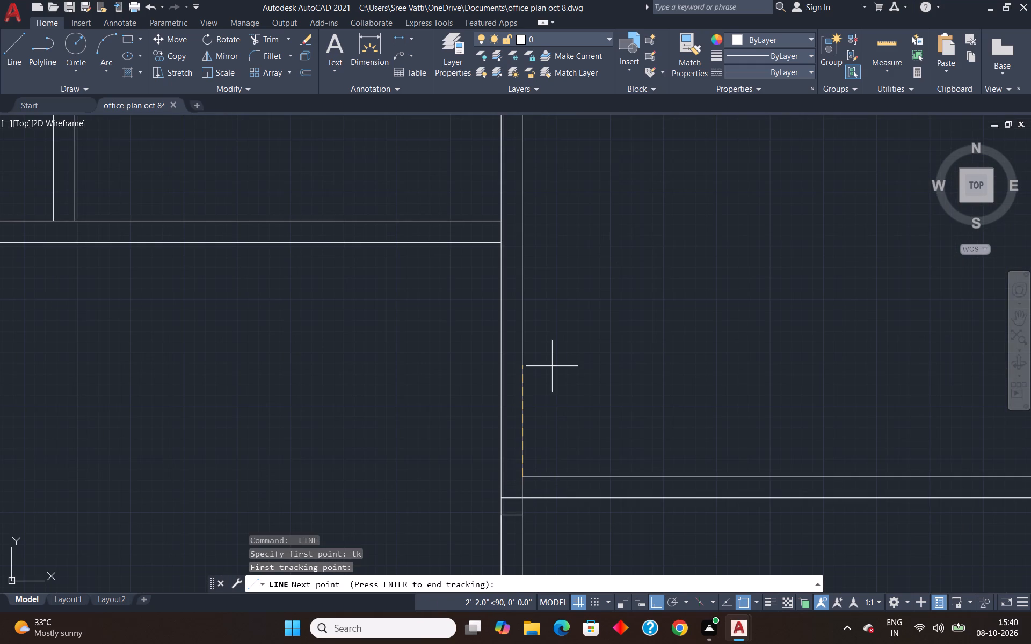
text(4")
key(Return)
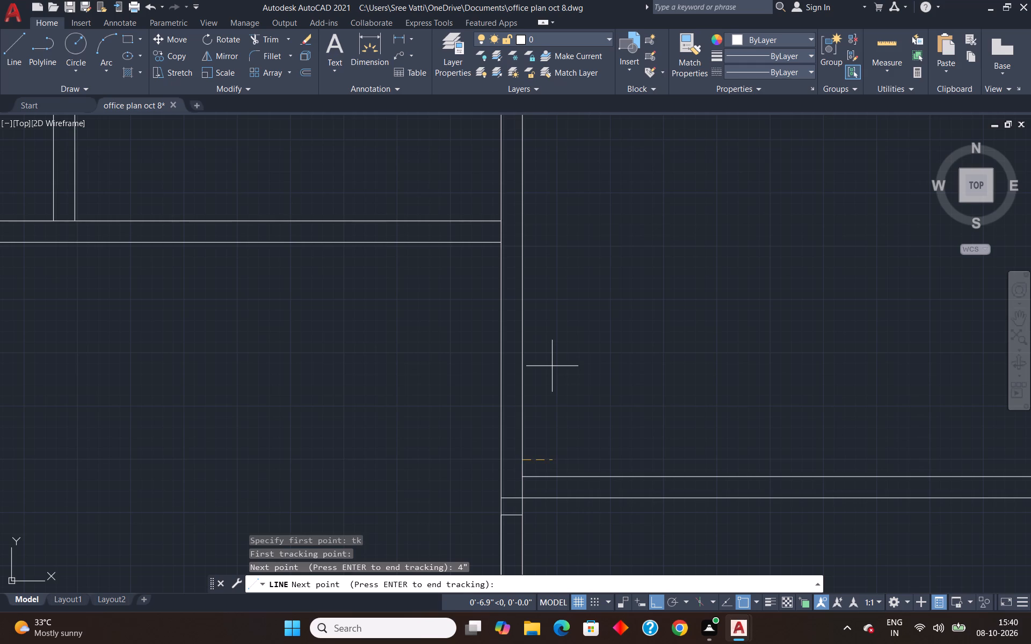
key(Return)
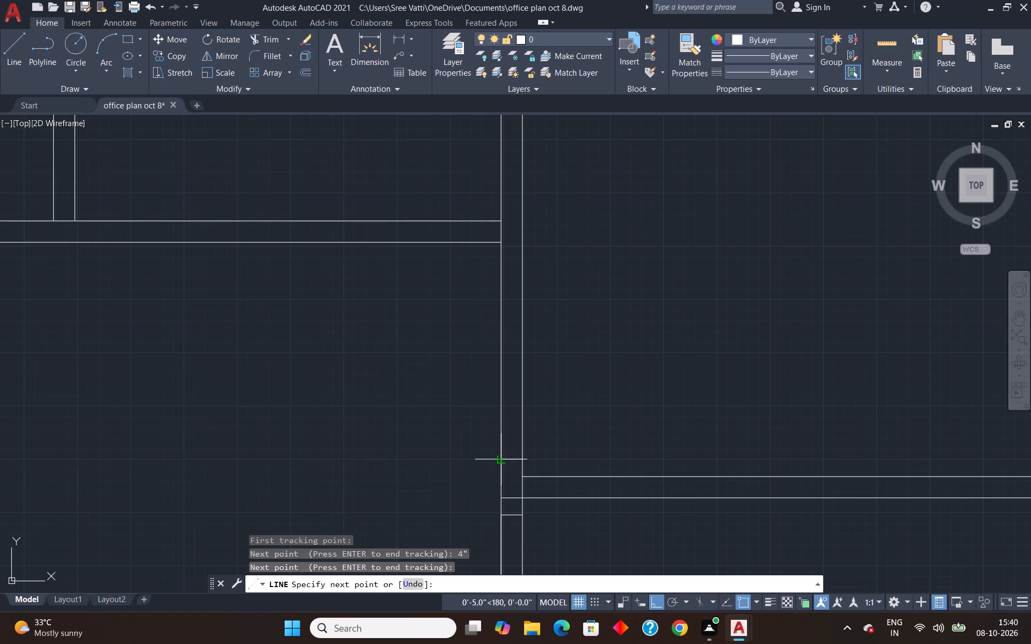
click(503, 460)
text(3')
key(Return)
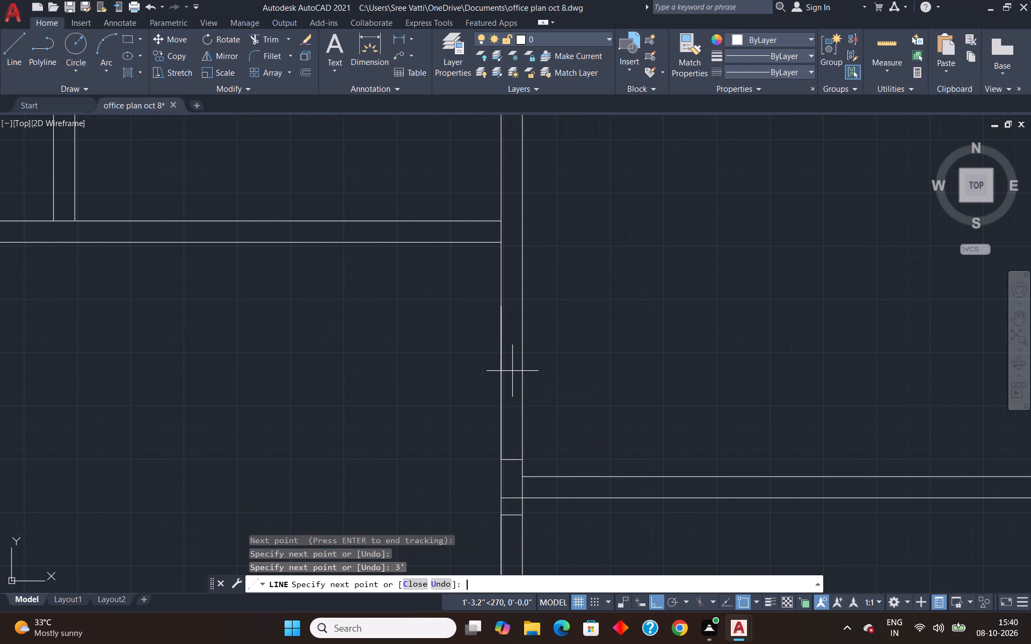
click(524, 301)
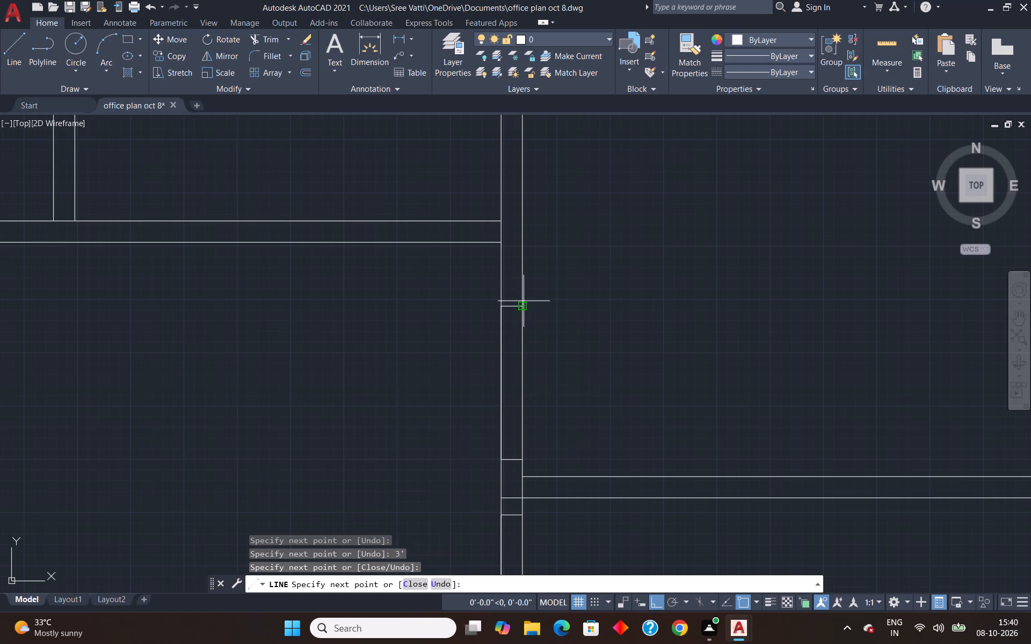
key(Escape)
Outline a 2'6" door opening across the bottom partition of the upper-middle rooms, starting 1' left of their inner right-hand corner.
key(space)
text(tk)
key(Return)
scroll(576, 309, down, 1)
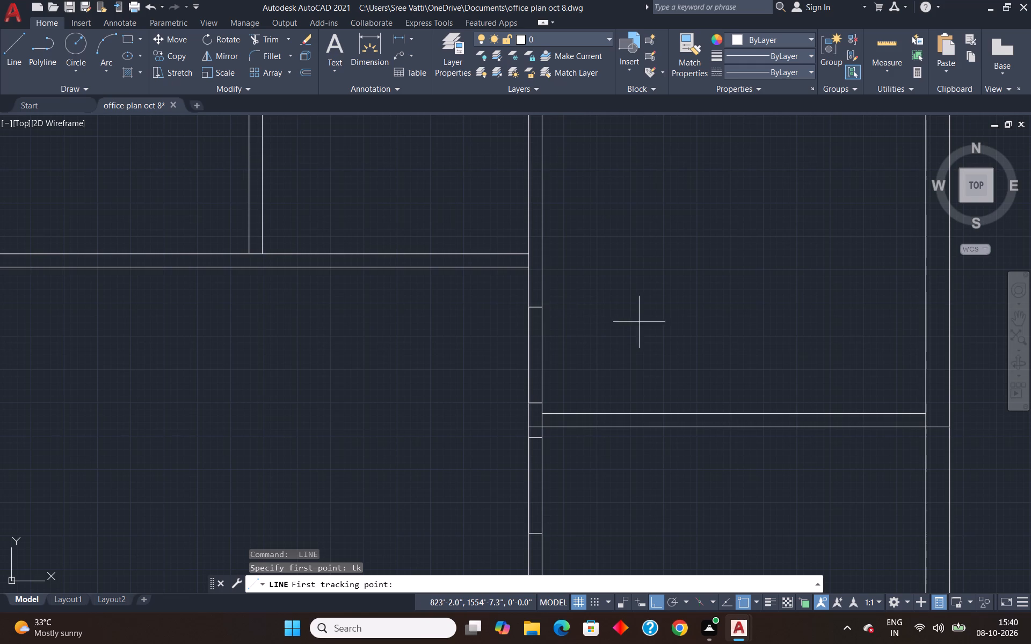
scroll(600, 330, down, 3)
scroll(546, 303, up, 2)
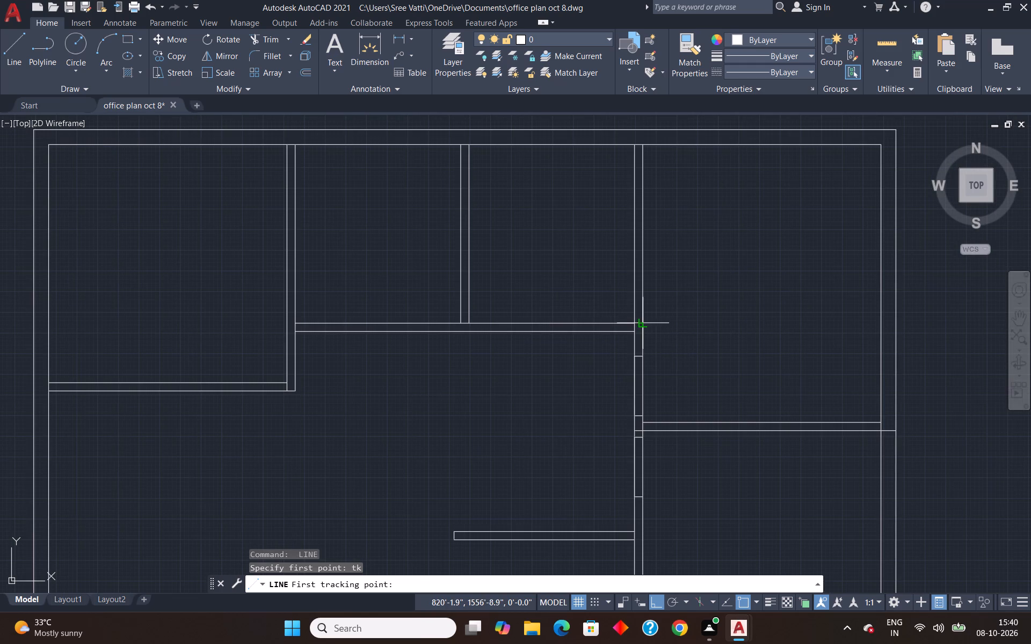
click(636, 323)
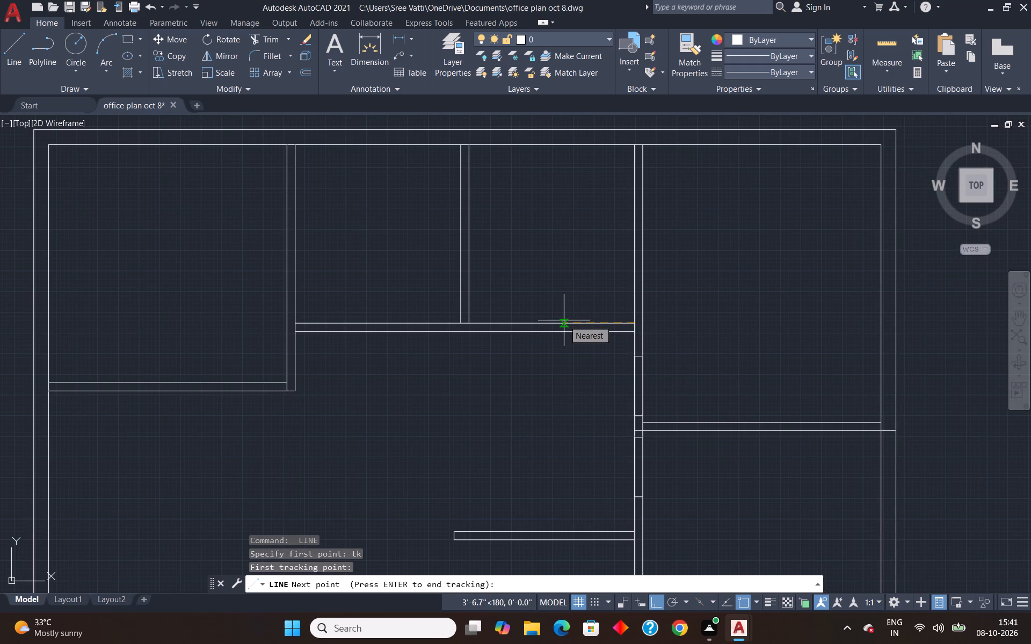
text(1')
key(Return)
key(Return)
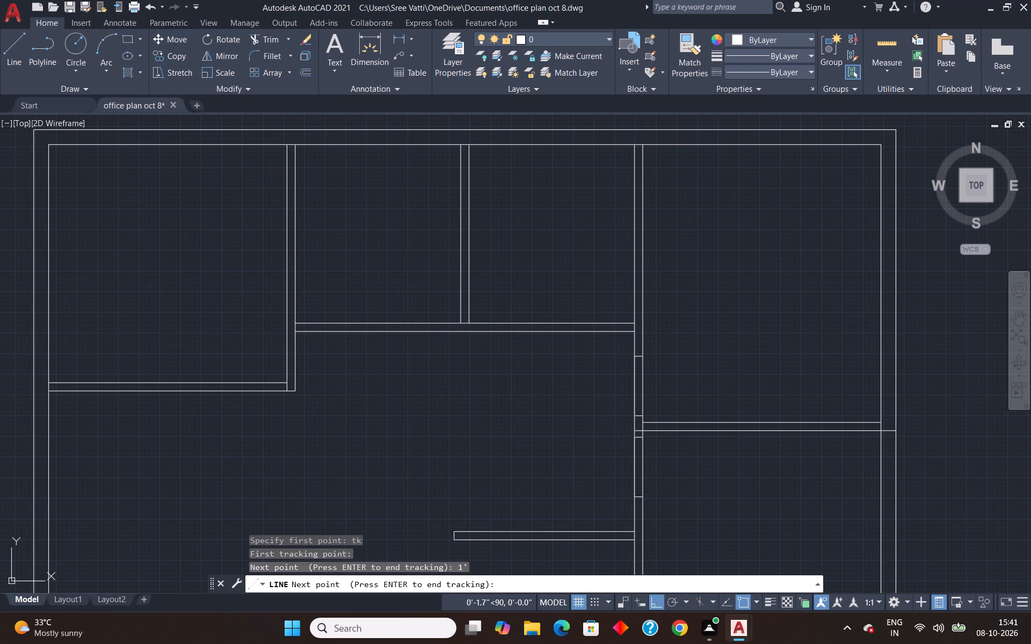
click(618, 334)
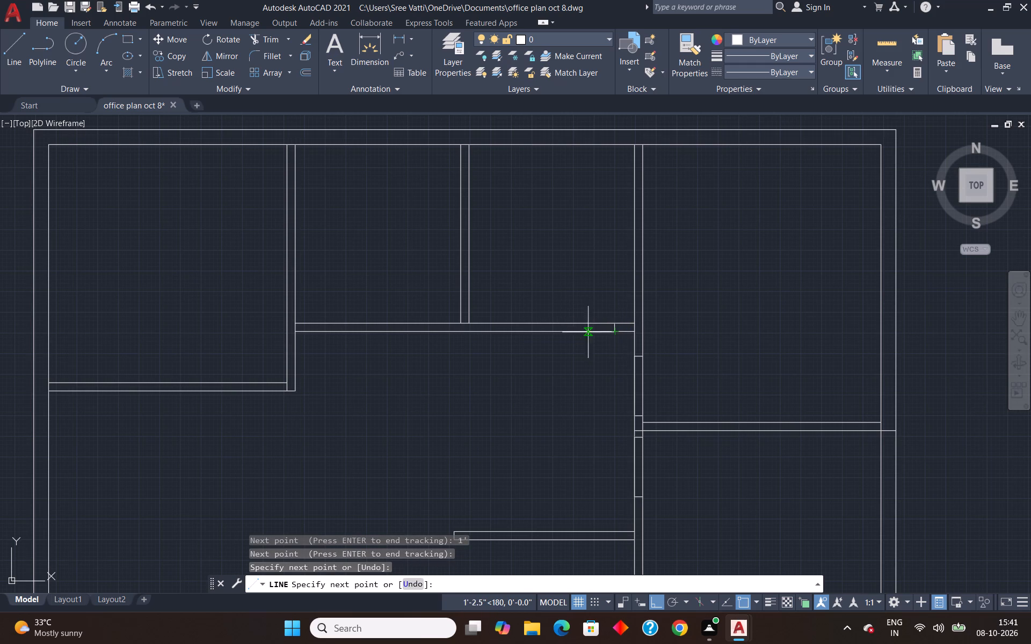
text(2')
text(6")
key(Return)
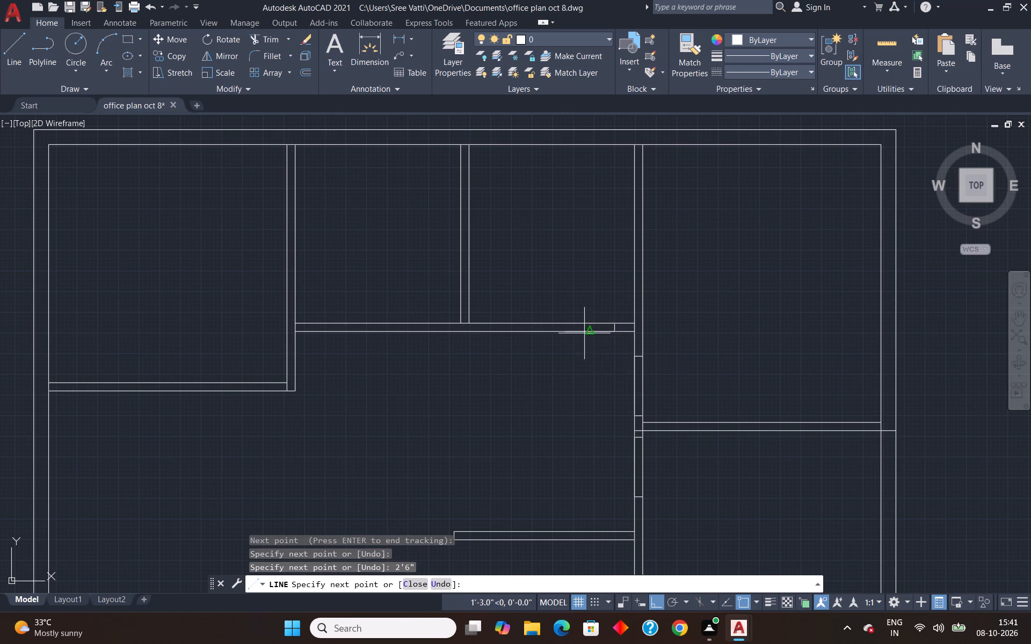
scroll(556, 319, up, 4)
click(599, 343)
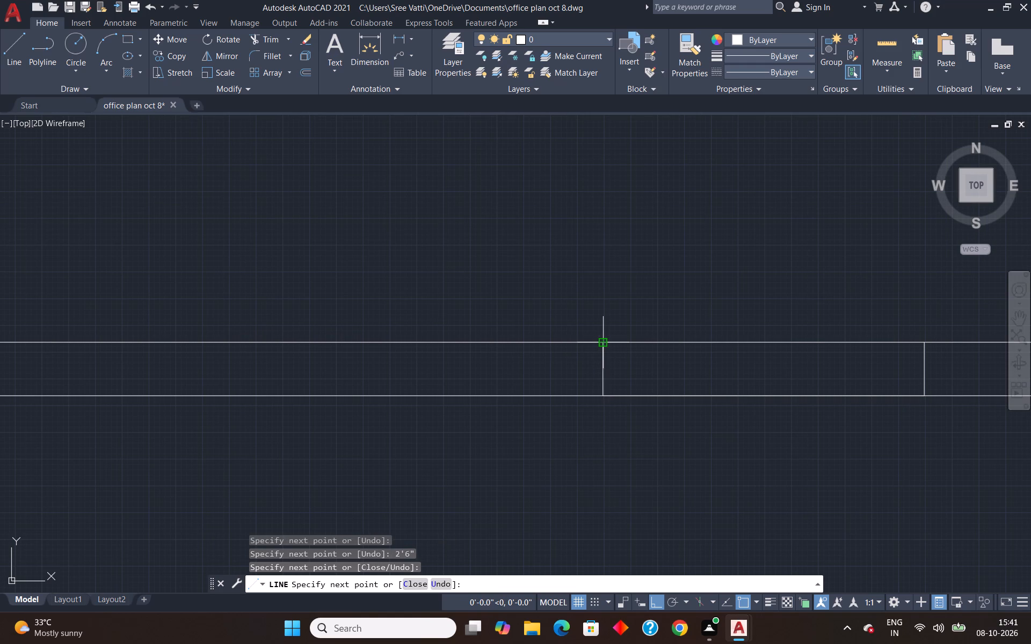
key(Escape)
Outline a 3' door opening across the upper-left room's right-hand partition, starting 4" above the room's inner bottom corner.
scroll(734, 236, down, 5)
scroll(517, 292, up, 1)
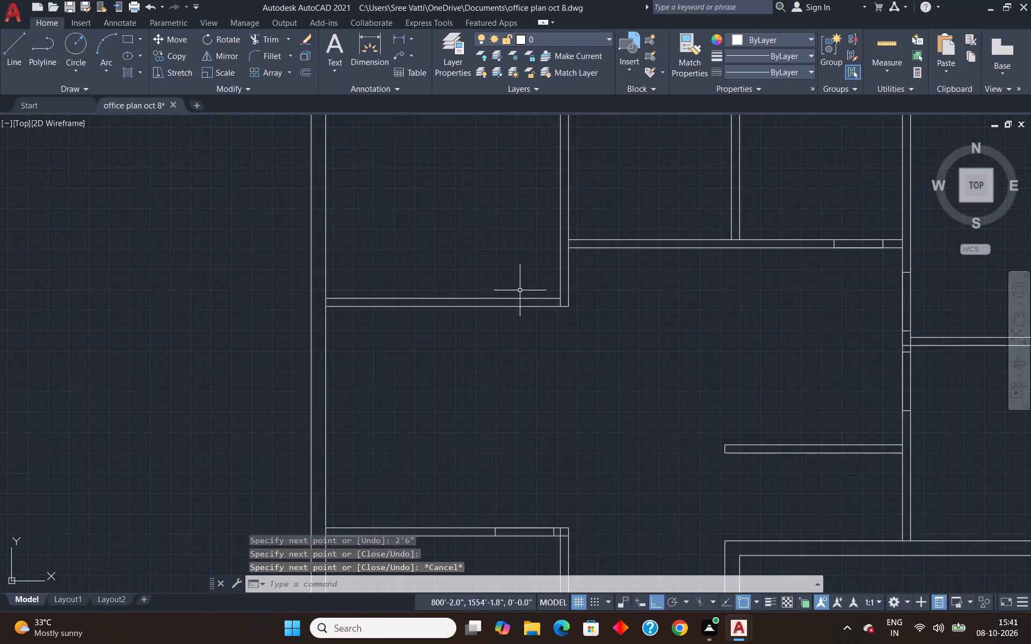
scroll(526, 285, up, 1)
key(l)
key(Return)
text(tk)
key(Return)
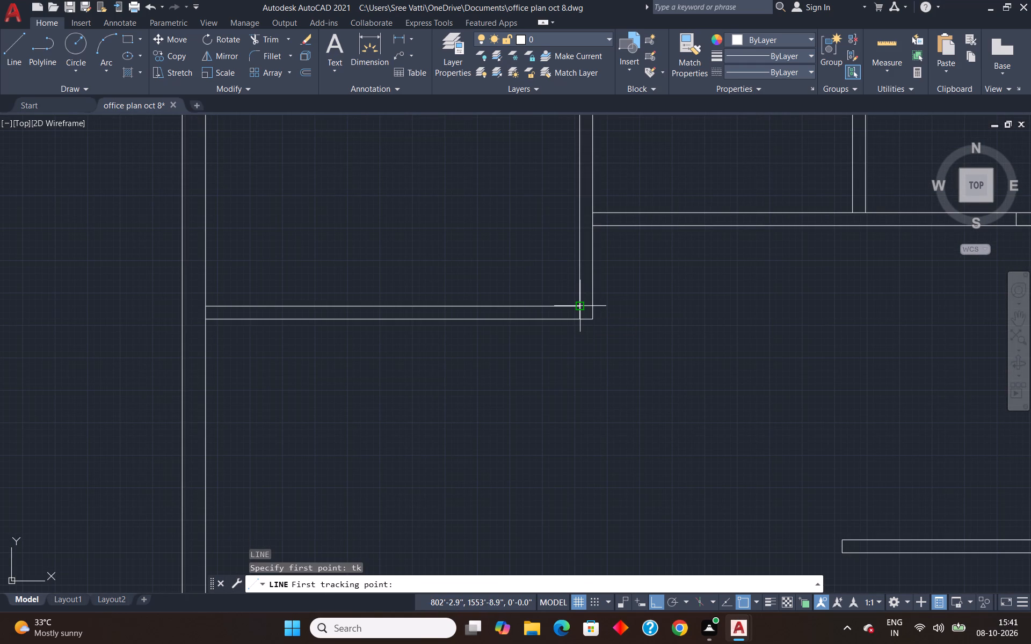
click(577, 307)
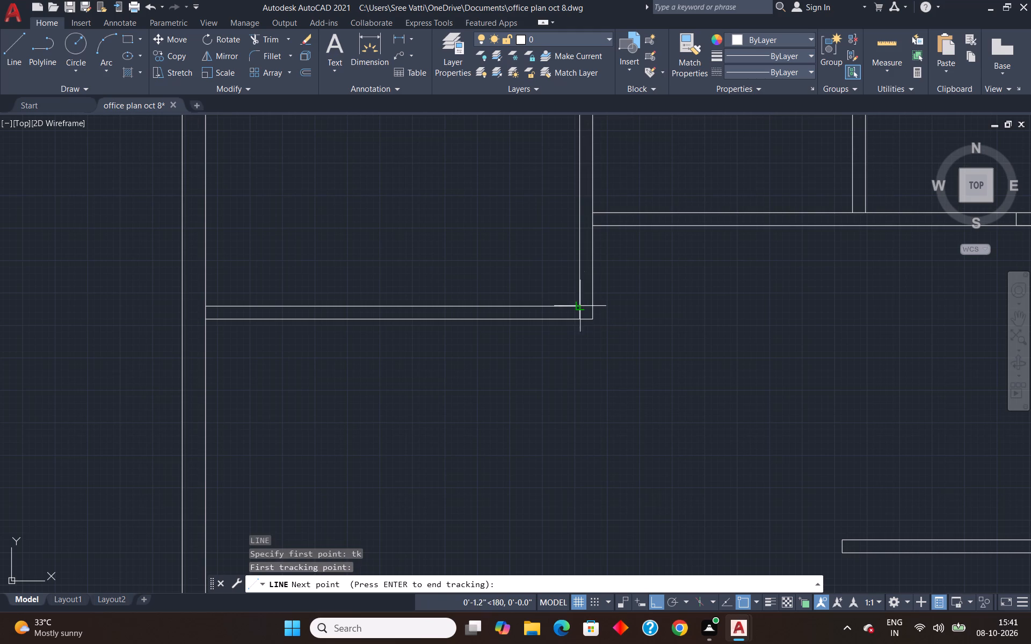
text(4")
key(Return)
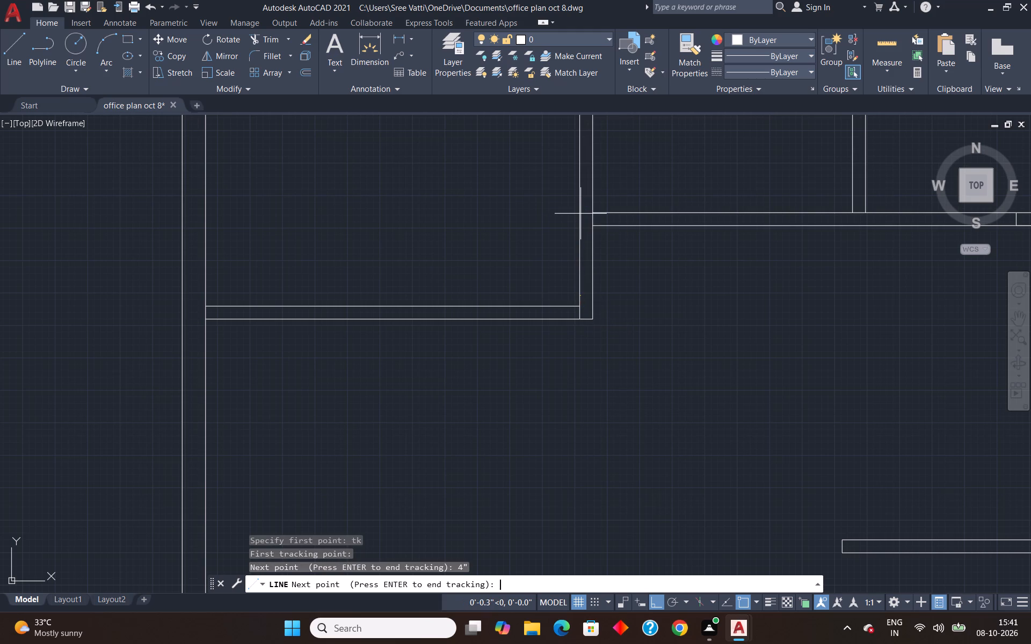
key(Return)
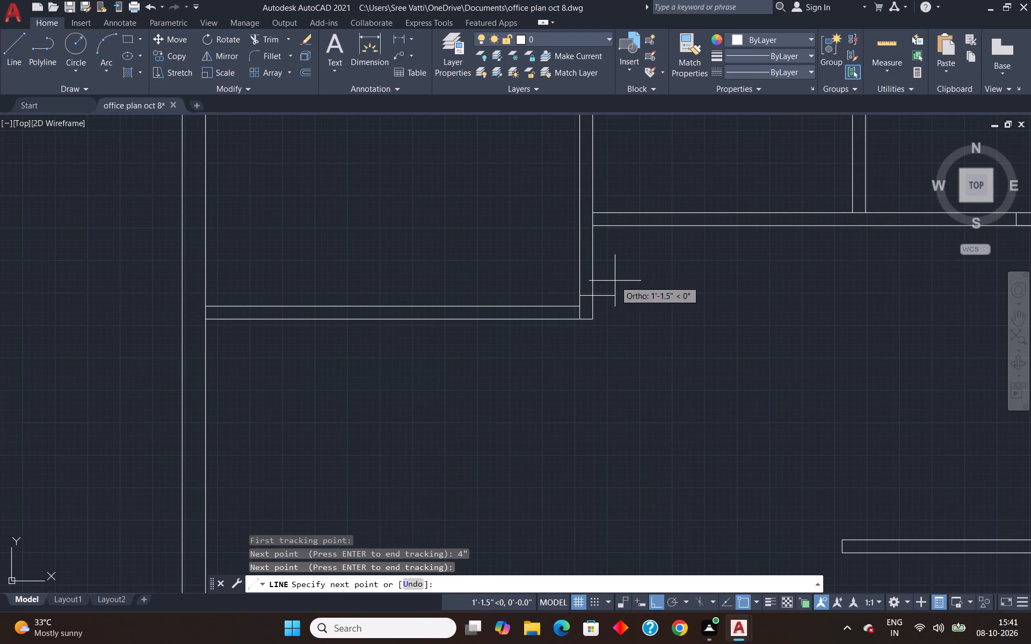
click(590, 292)
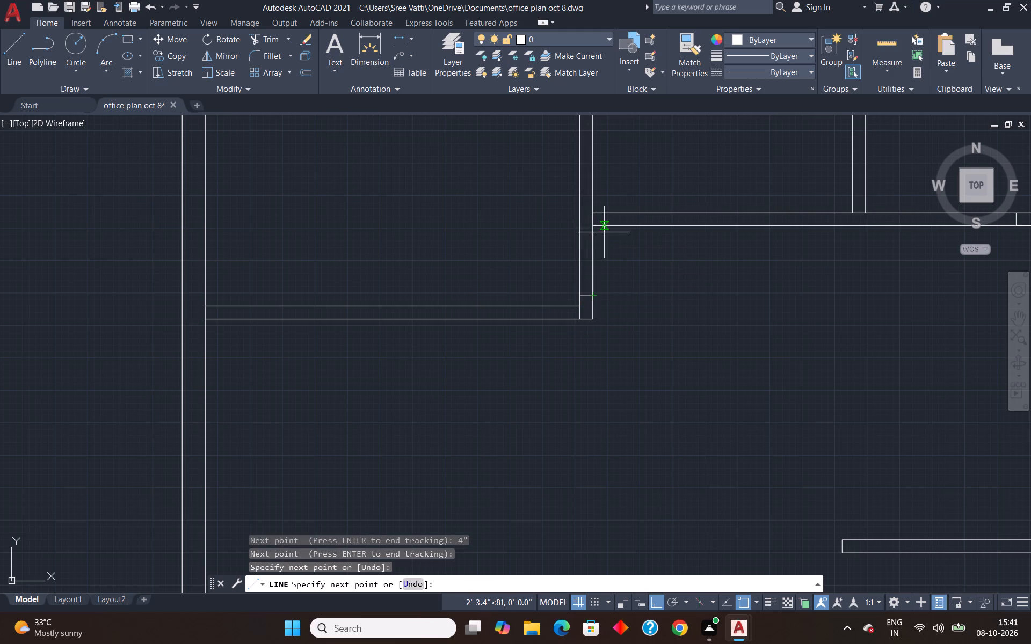
text(3')
key(Return)
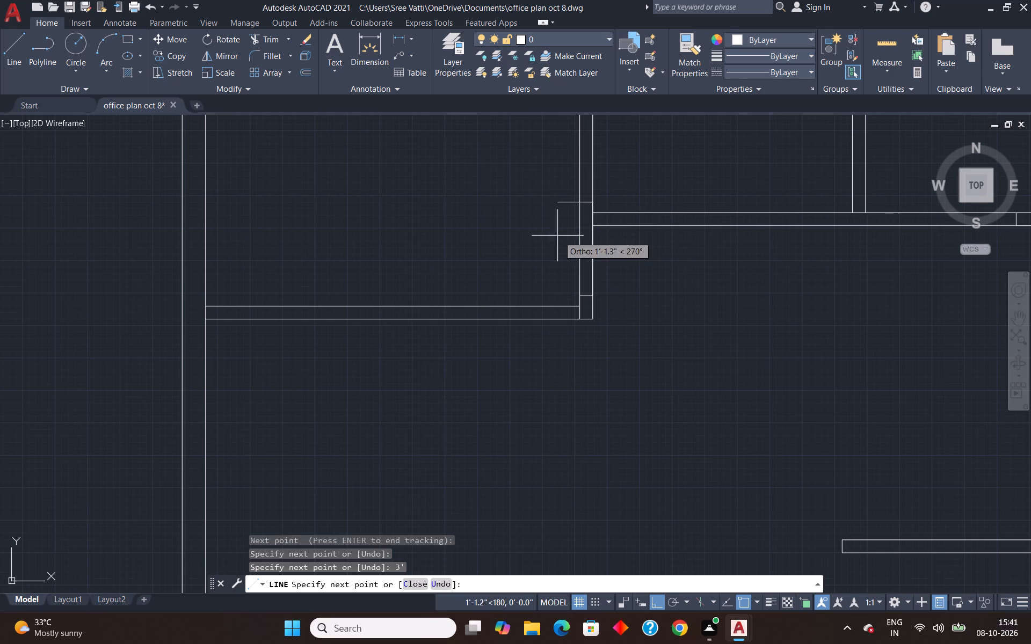
click(579, 204)
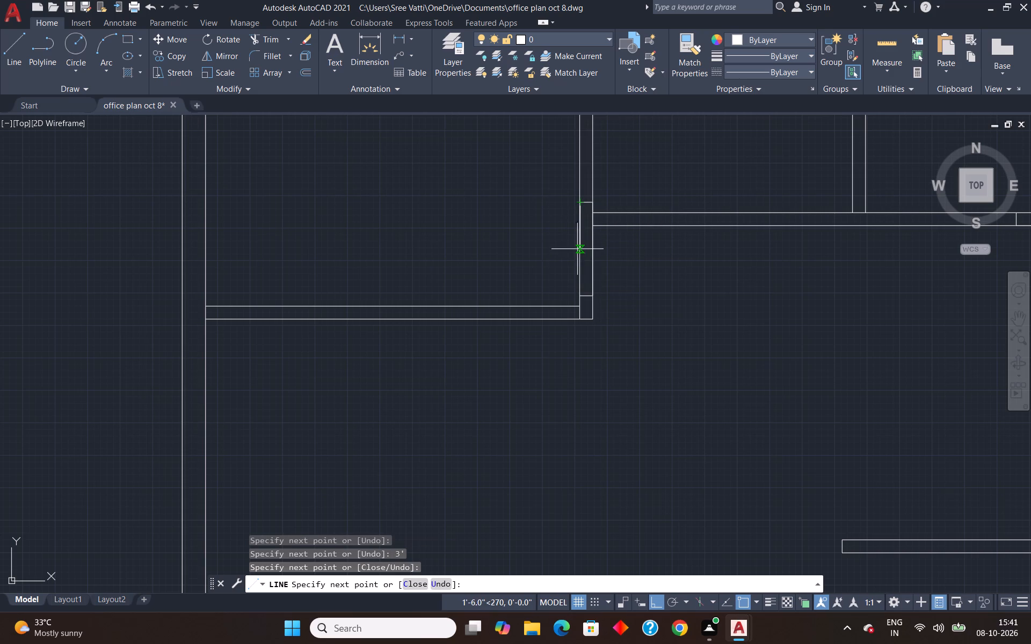
key(Escape)
Extend both lines of the partition between the two upper-middle rooms down to the lower line of their bottom partition.
scroll(721, 266, down, 3)
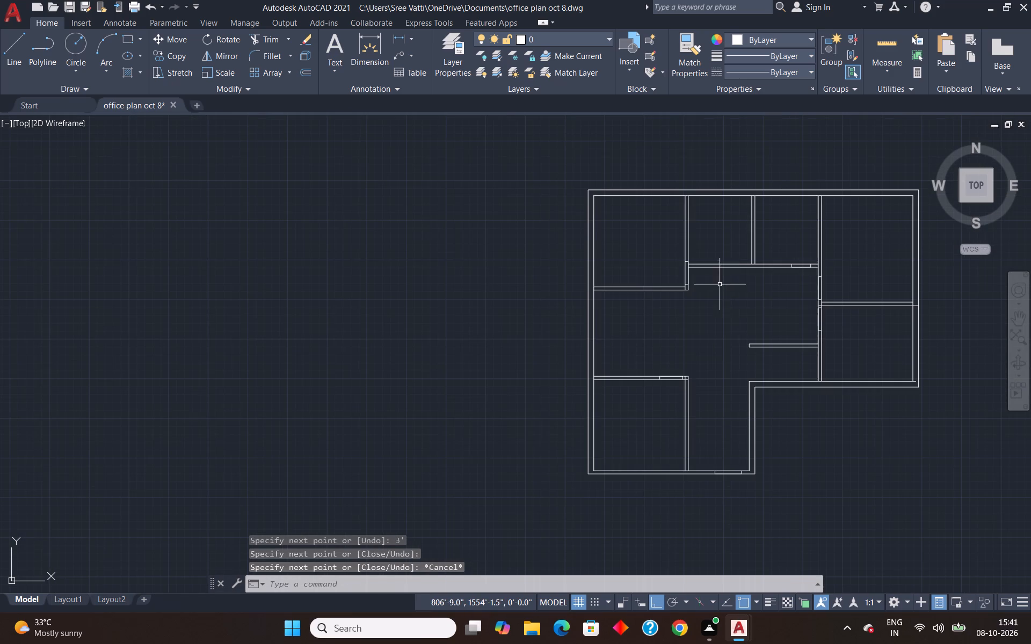
key(e)
key(x)
key(Return)
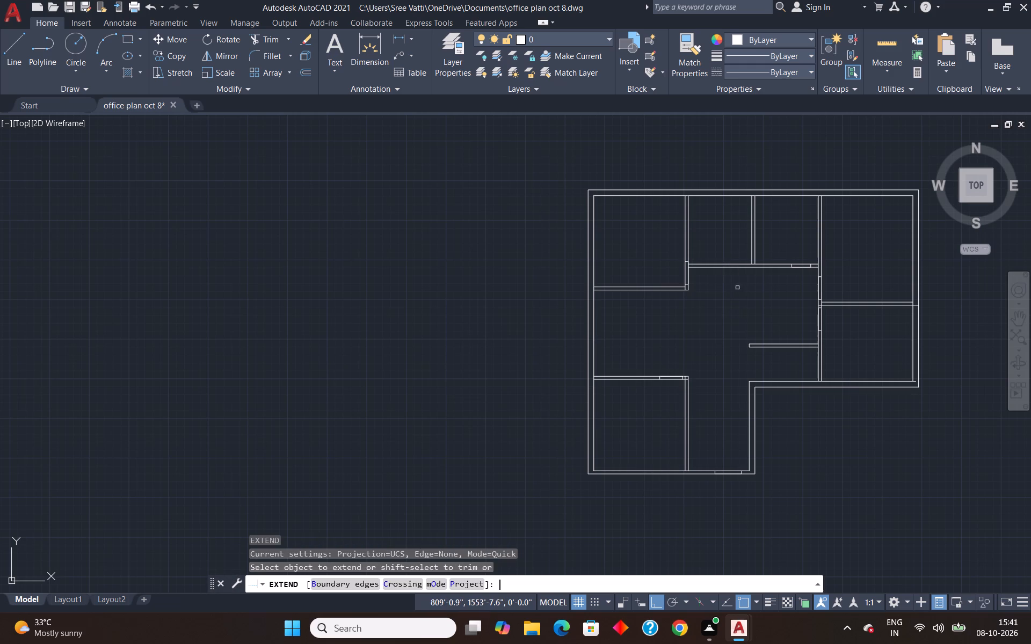
scroll(767, 256, up, 3)
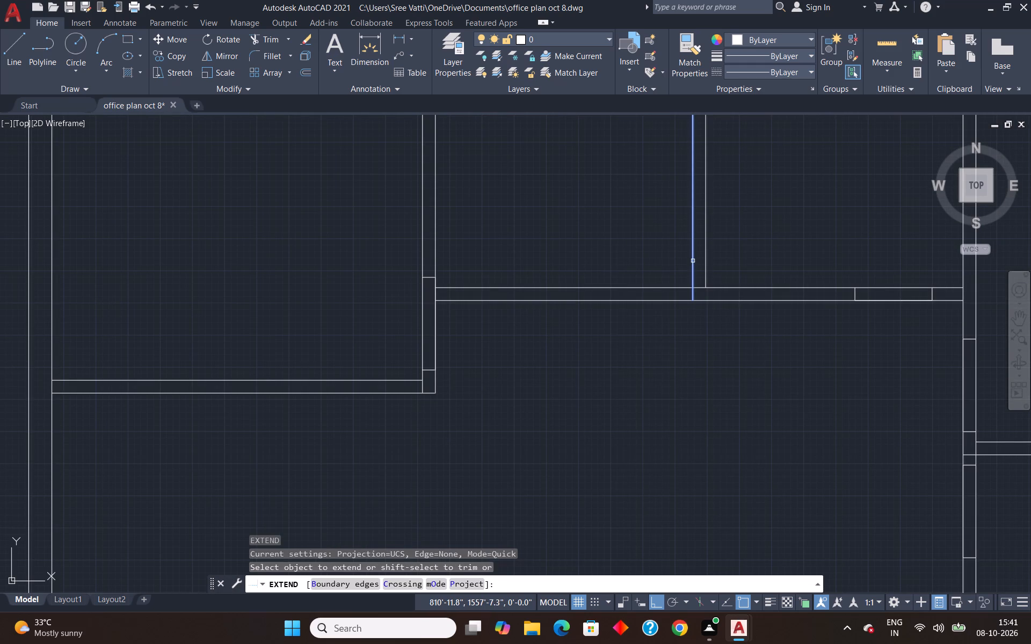
click(693, 261)
click(705, 268)
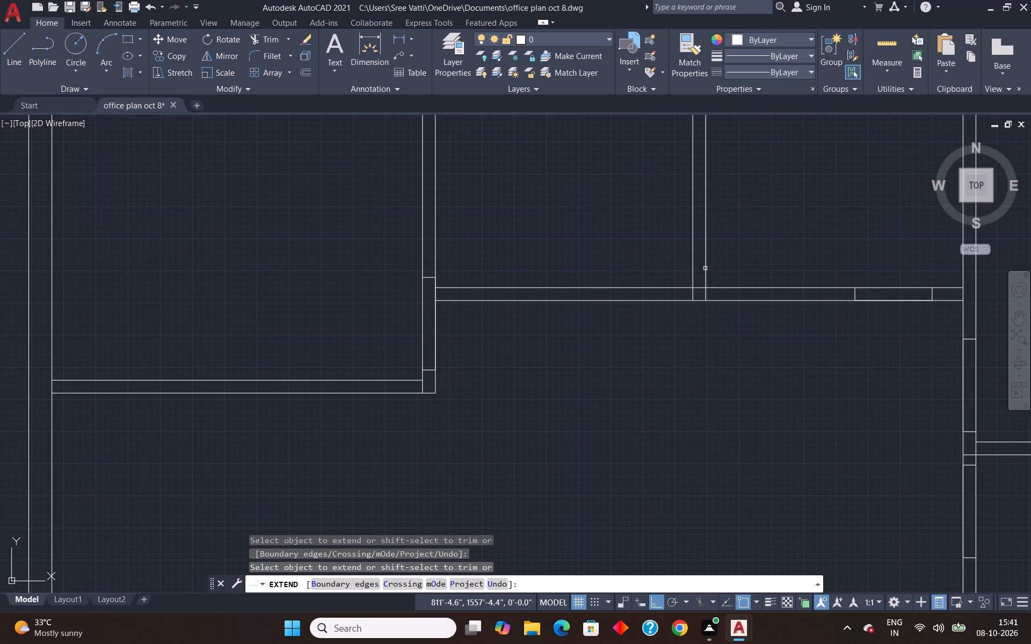
key(Escape)
Trim away the bottom partition of the left upper-middle room and clean up the remaining wall corner.
text(tr)
key(Return)
drag(582, 244, 552, 361)
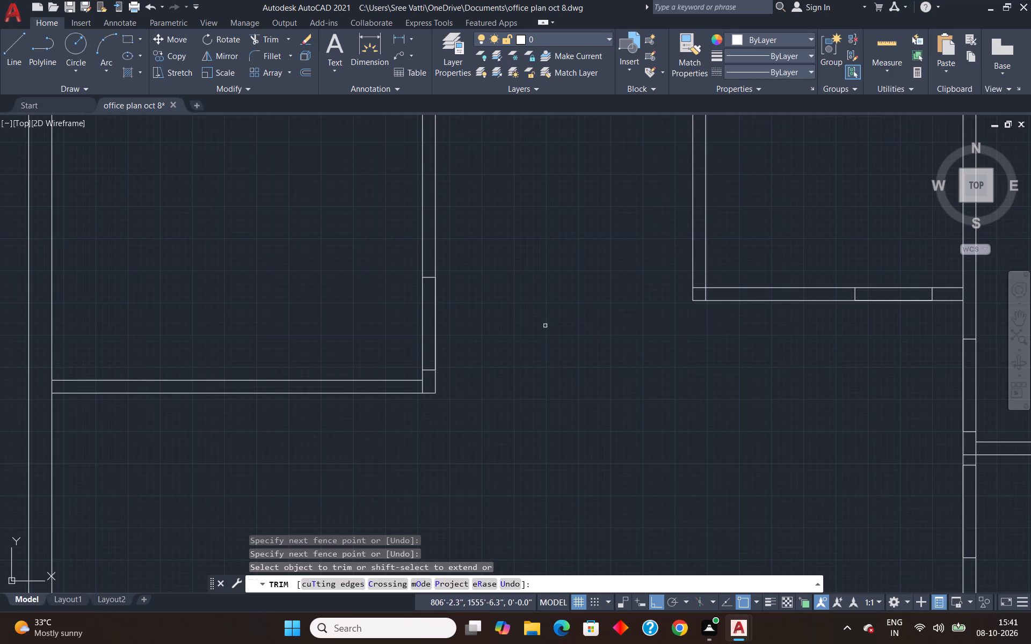
scroll(714, 289, up, 4)
drag(599, 260, 676, 324)
scroll(676, 324, down, 3)
key(Escape)
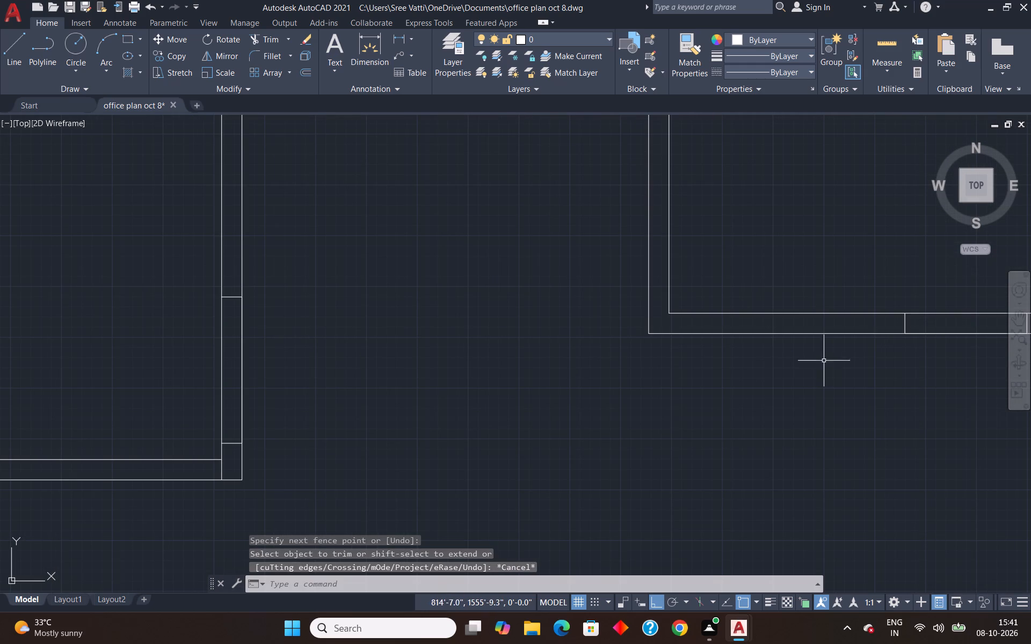
Review the whole floor plan's partitions and door openings.
scroll(639, 385, down, 5)
scroll(618, 356, up, 4)
scroll(591, 336, down, 4)
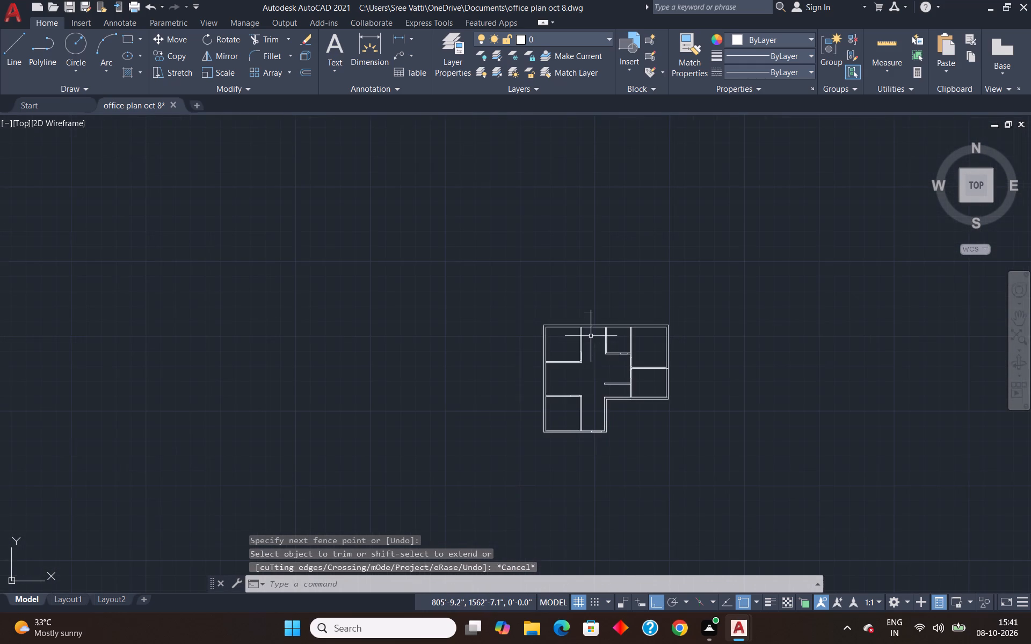
scroll(591, 336, down, 1)
scroll(592, 414, up, 5)
scroll(571, 375, down, 4)
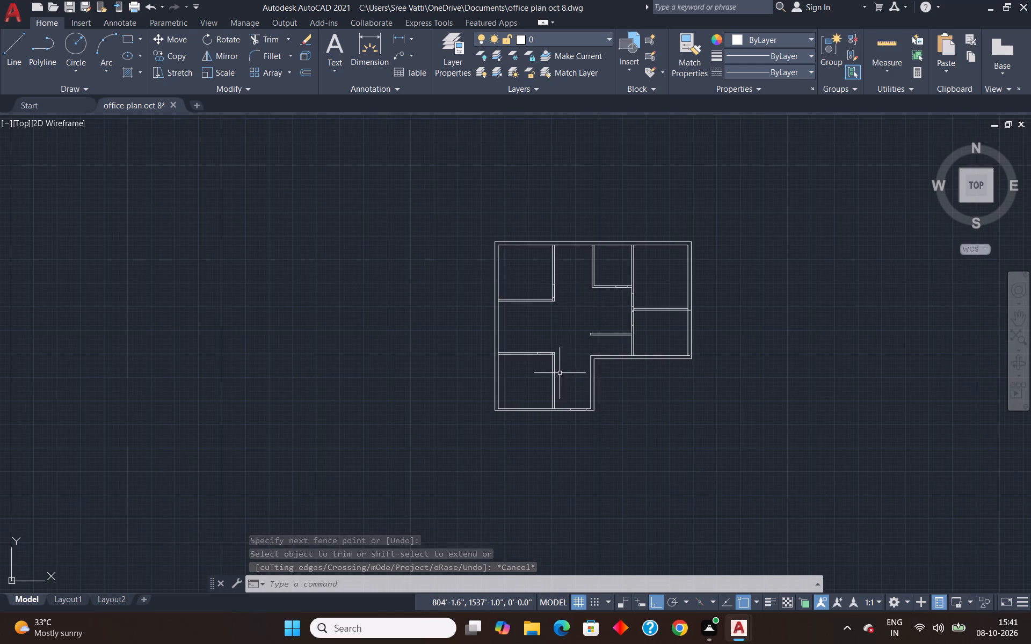
scroll(540, 337, up, 3)
scroll(540, 337, down, 2)
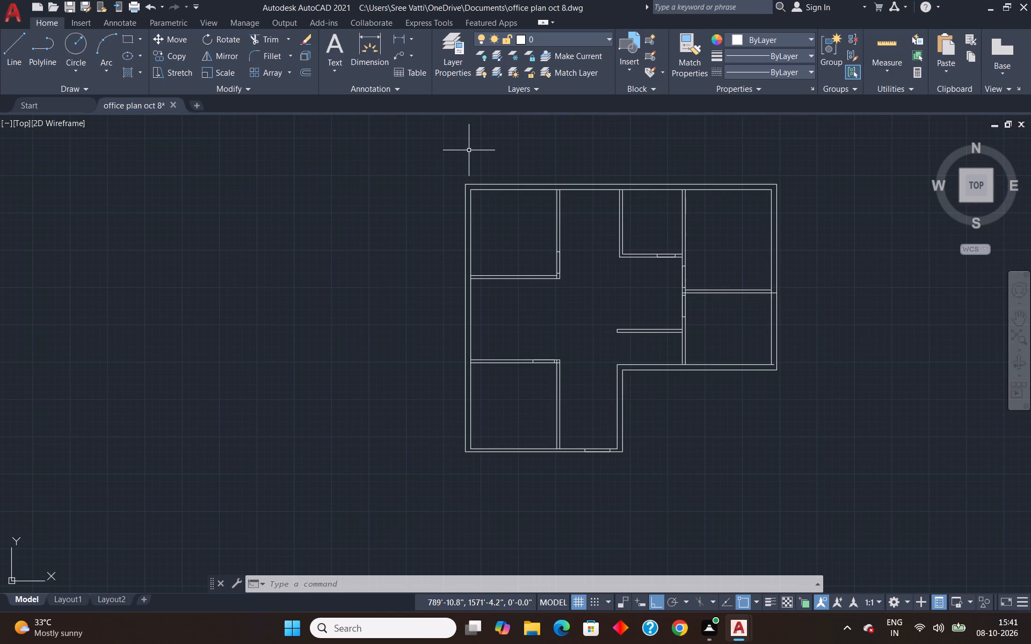
Insert the Door - Metric and Window - Metric sample blocks into the empty space left of the plan.
text(tp)
key(Return)
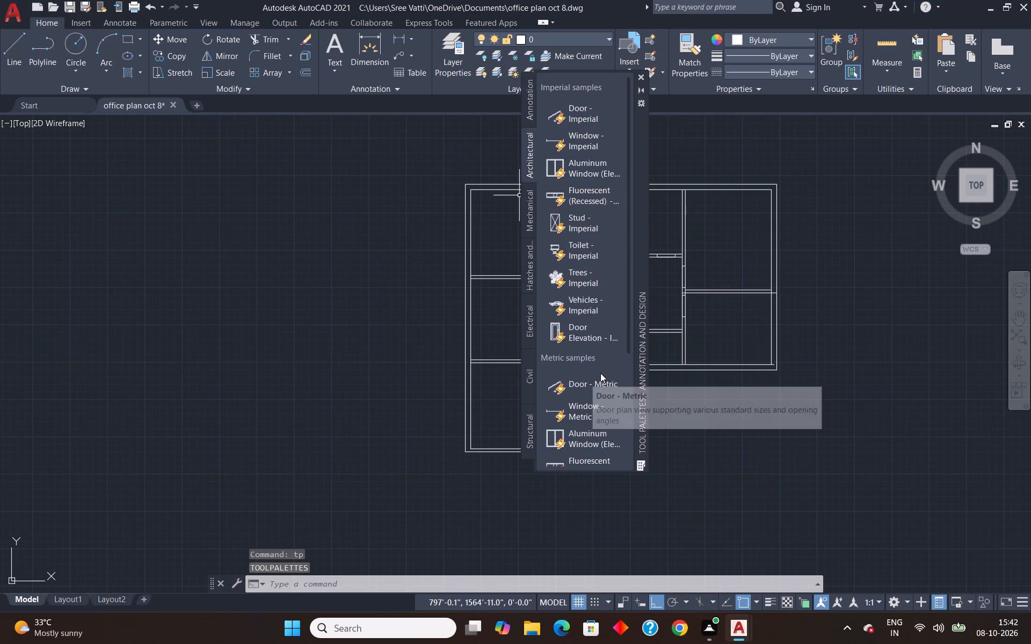
drag(585, 391, 339, 352)
drag(336, 348, 332, 342)
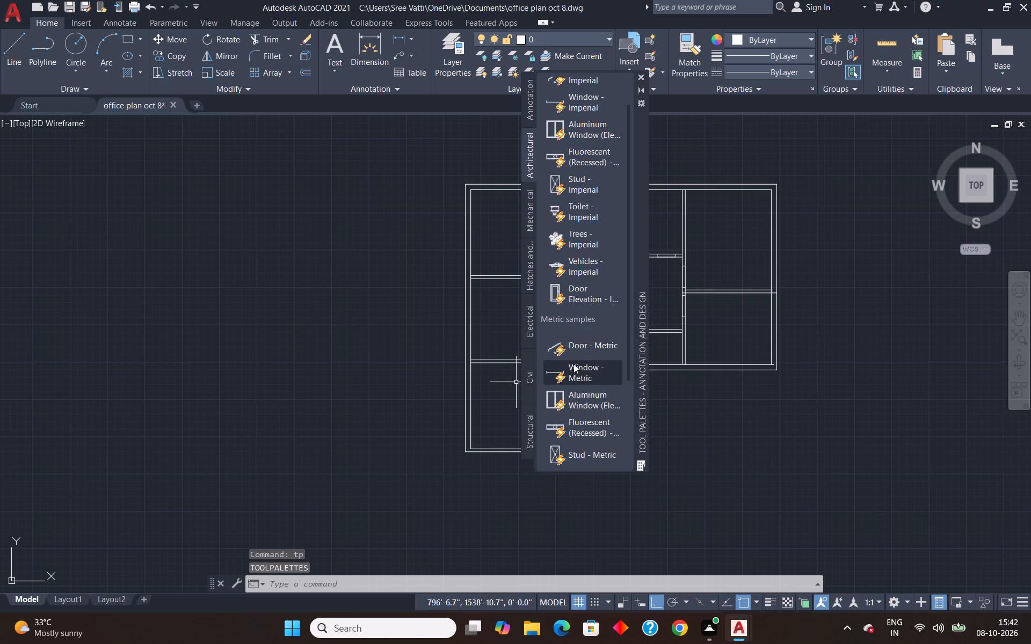
drag(599, 342, 237, 335)
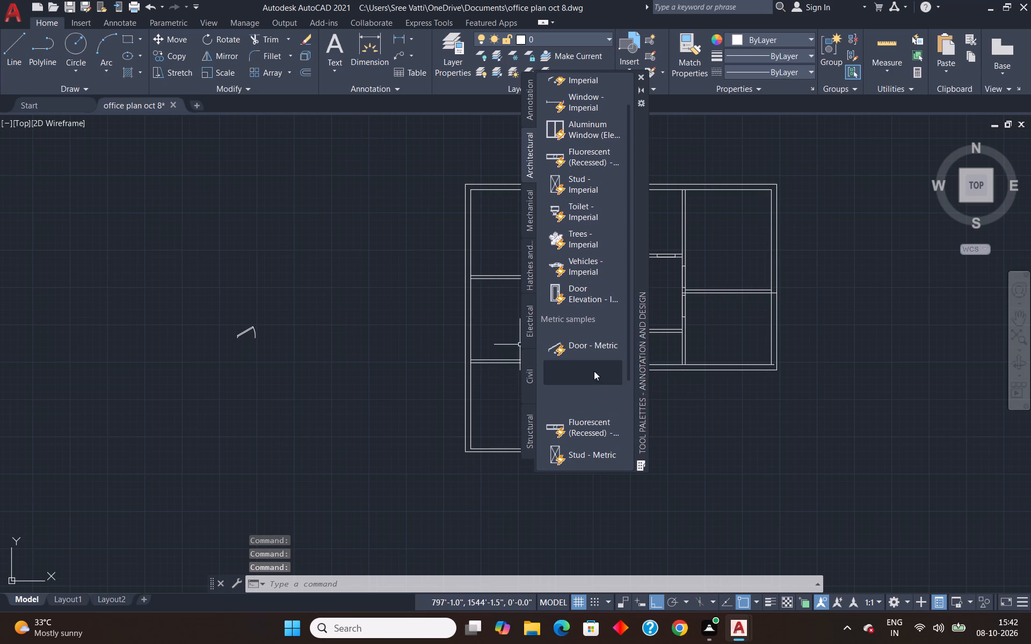
drag(594, 370, 307, 394)
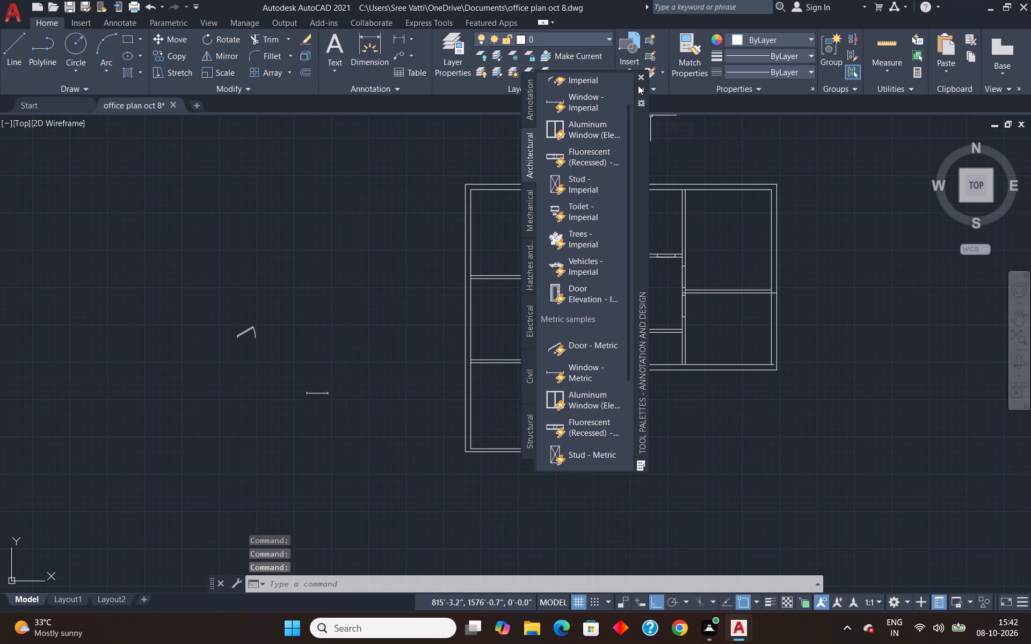
click(638, 80)
Set the inserted door block's opening angle to Open 90º.
scroll(242, 350, up, 4)
click(215, 251)
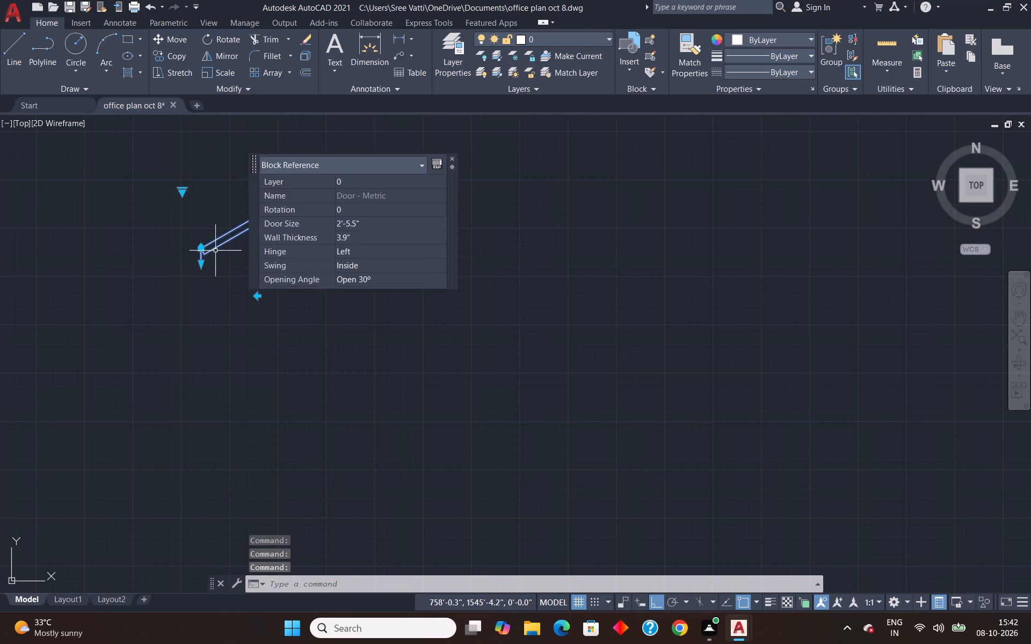
click(180, 191)
click(236, 238)
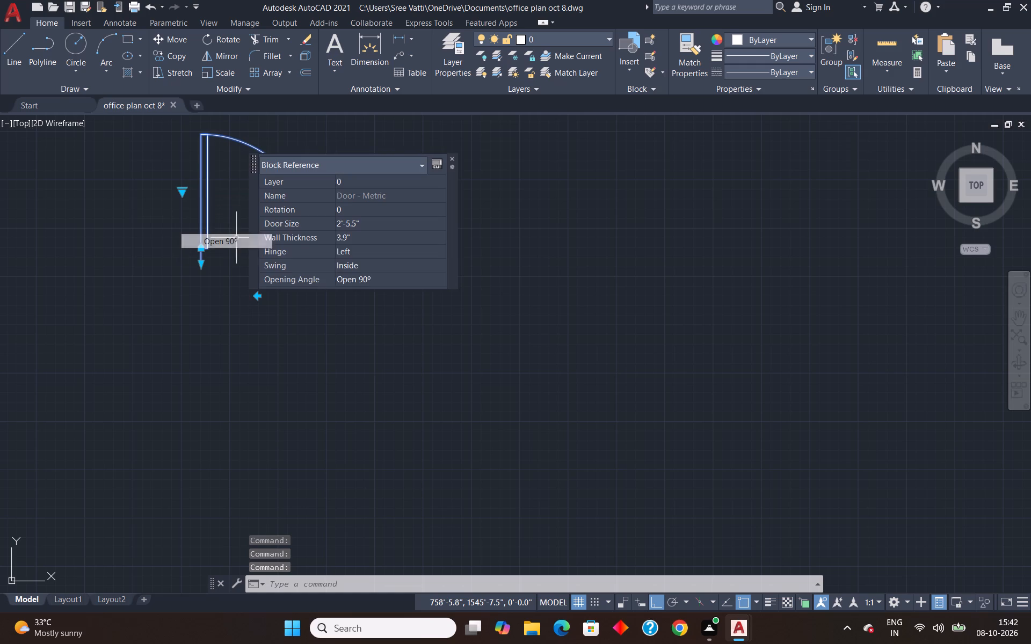
Scale the door block by reference from its lower left end, using the opening width as reference length and 3' as new length.
click(533, 335)
text(sc)
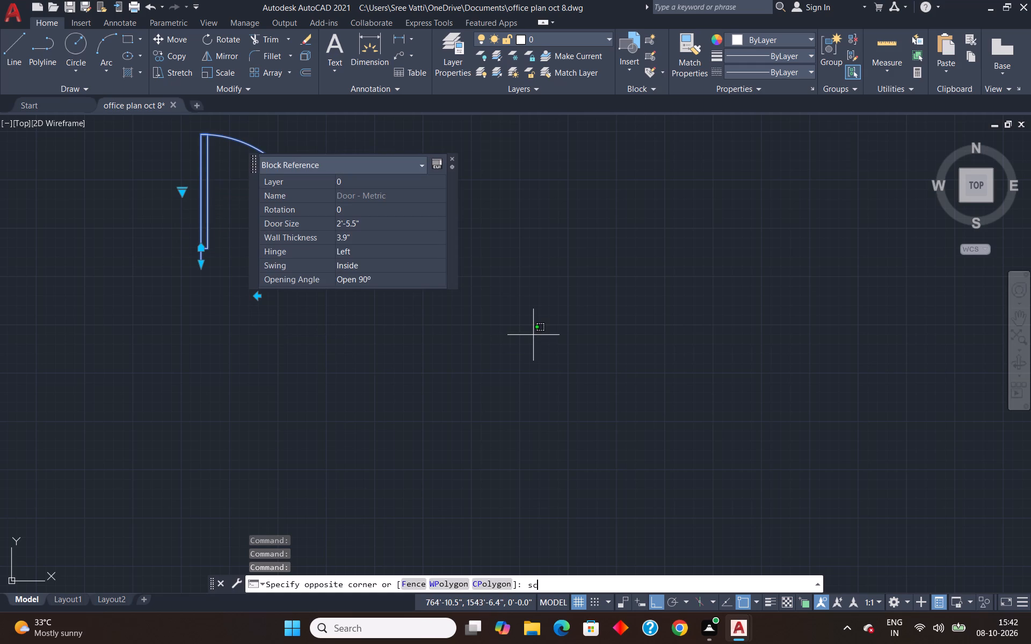
key(Return)
click(207, 262)
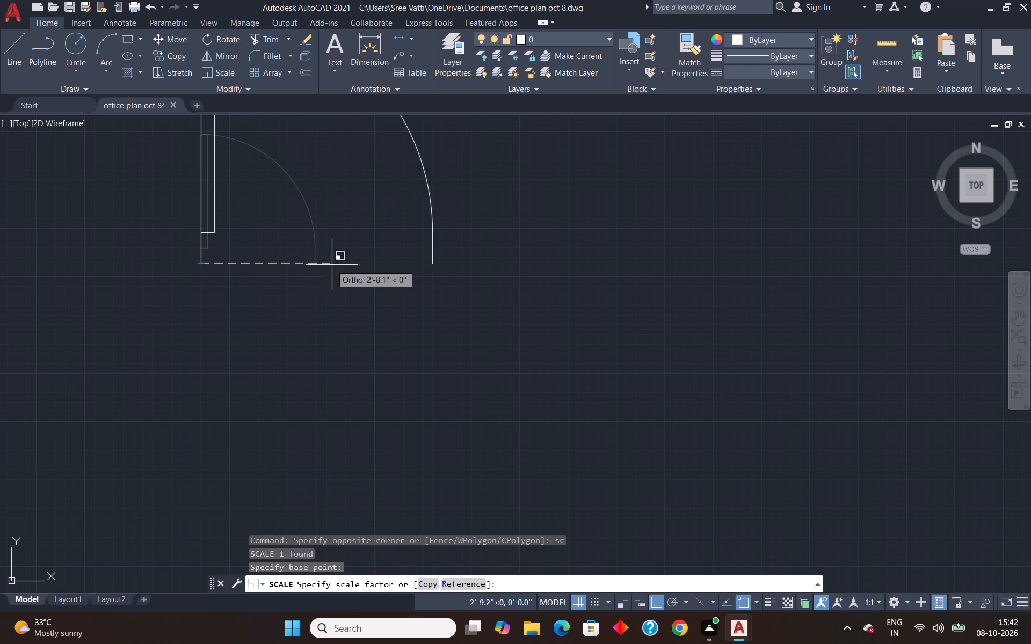
key(r)
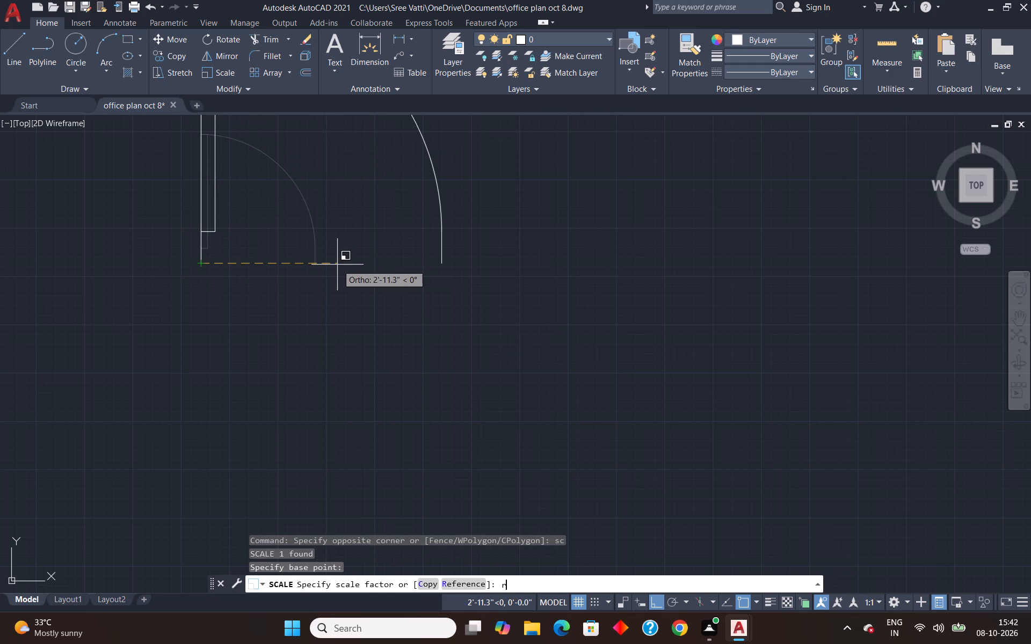
key(Return)
click(200, 262)
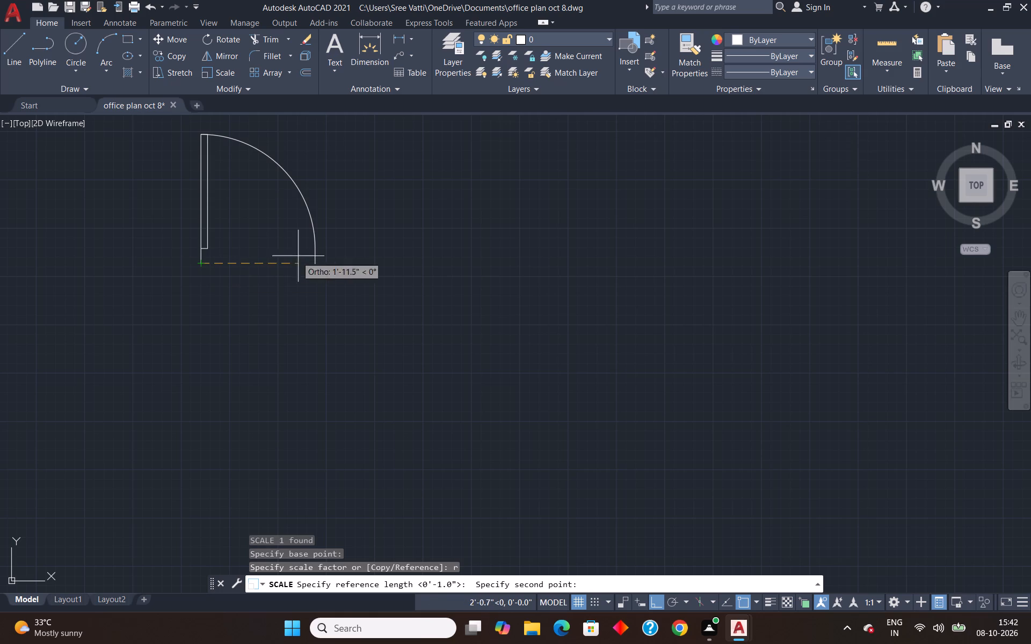
click(316, 260)
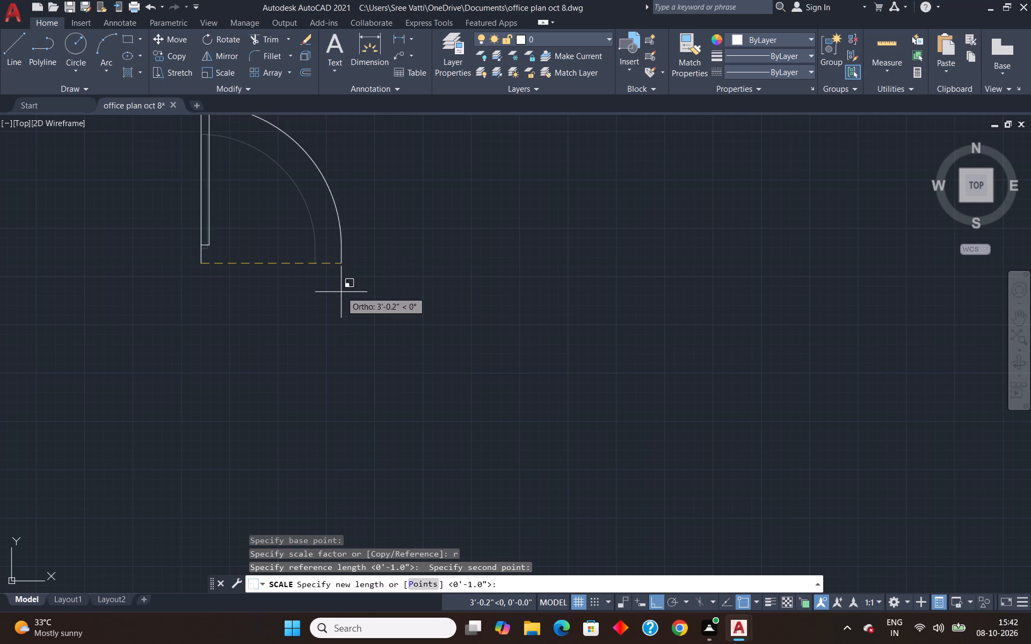
text(3')
key(Return)
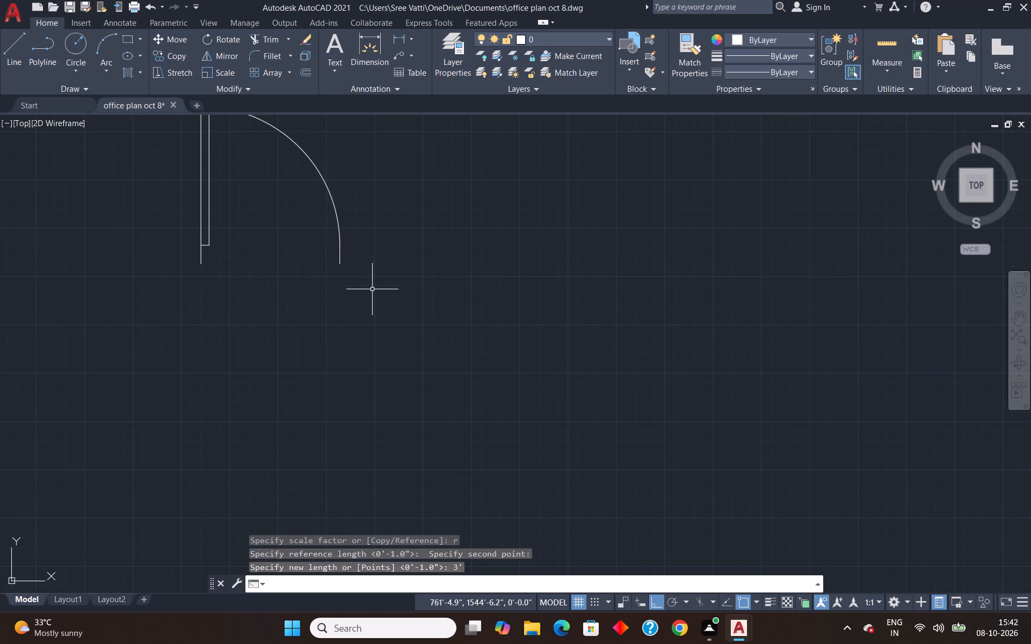
Measure the scaled door block's leaf and swing arc.
scroll(423, 308, down, 3)
scroll(403, 291, up, 2)
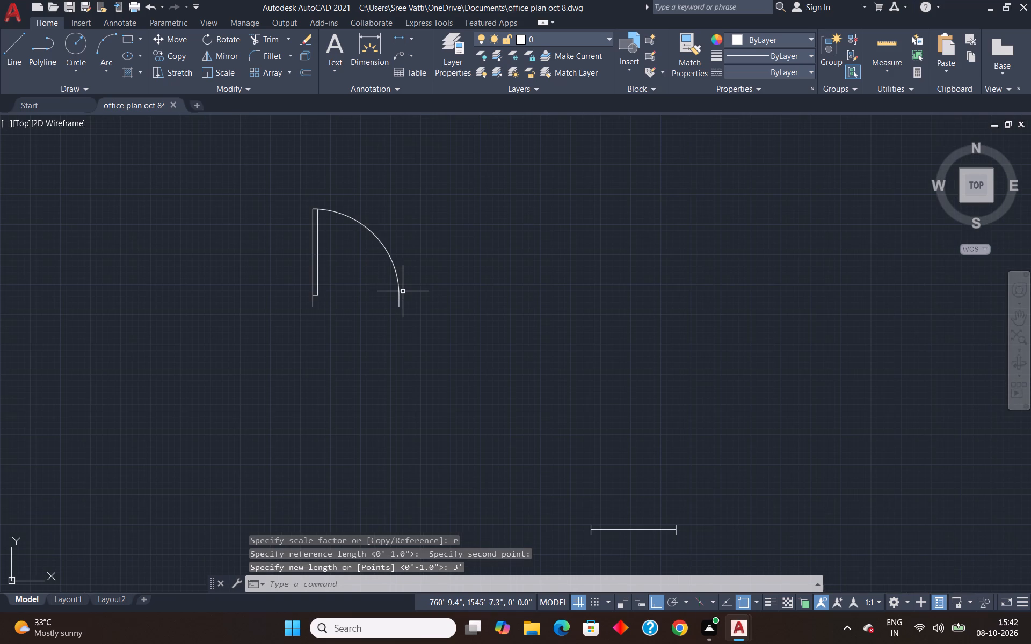
click(881, 42)
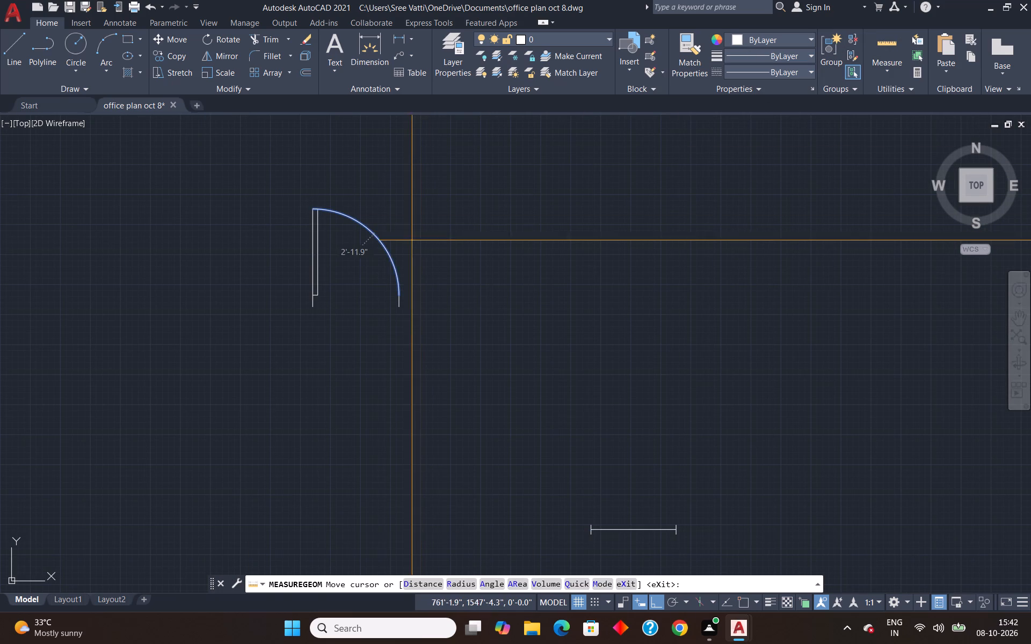
key(ctrl+z)
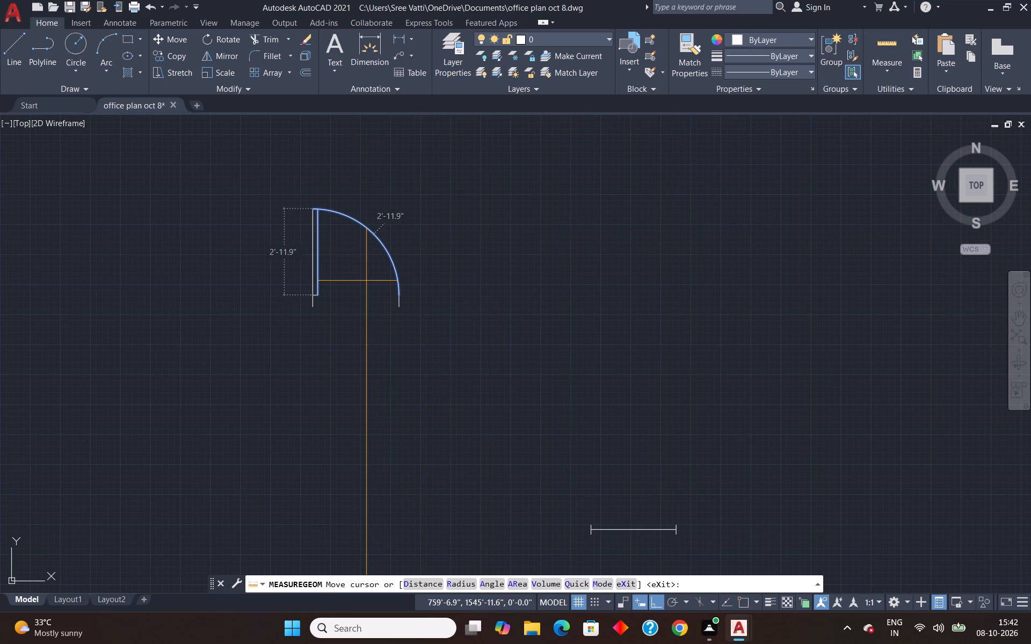
key(Escape)
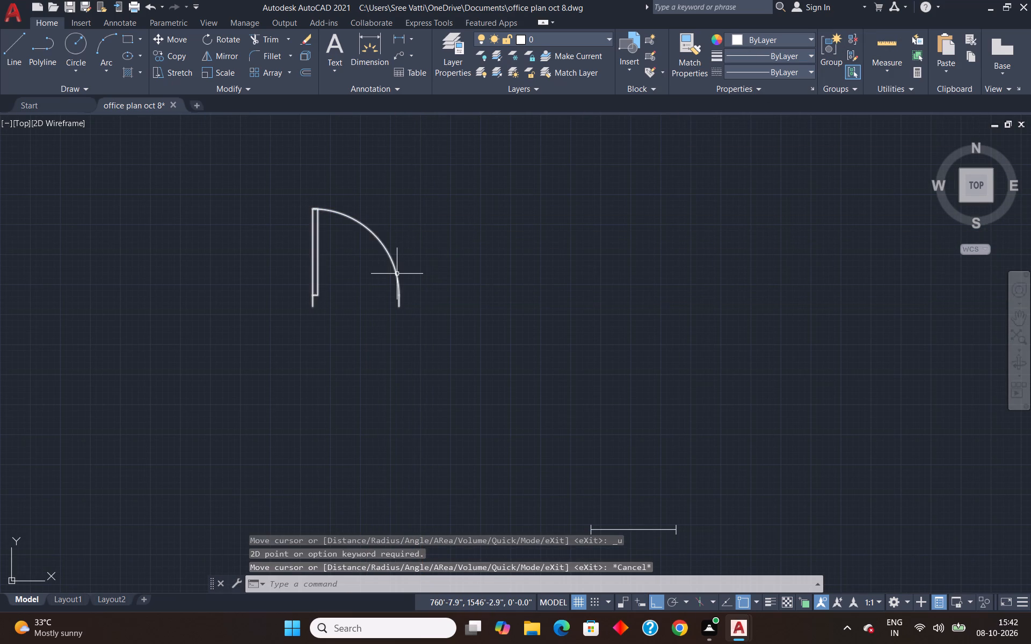
Scale the door block by reference again, picking its two jamb ends and setting the new length to 3'.
click(397, 274)
text(sc)
key(Return)
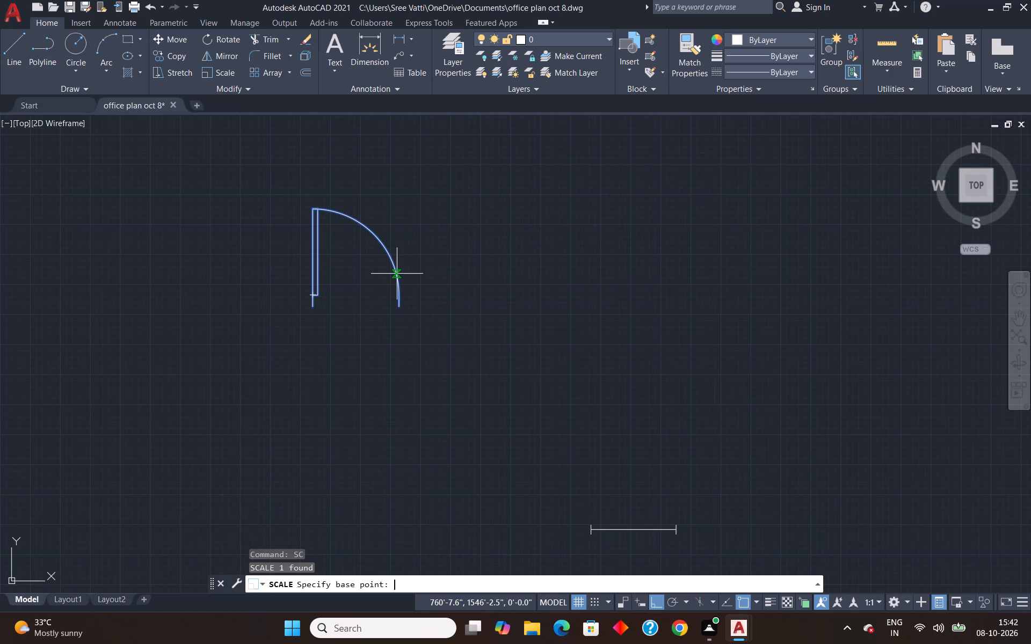
click(314, 313)
key(r)
key(Return)
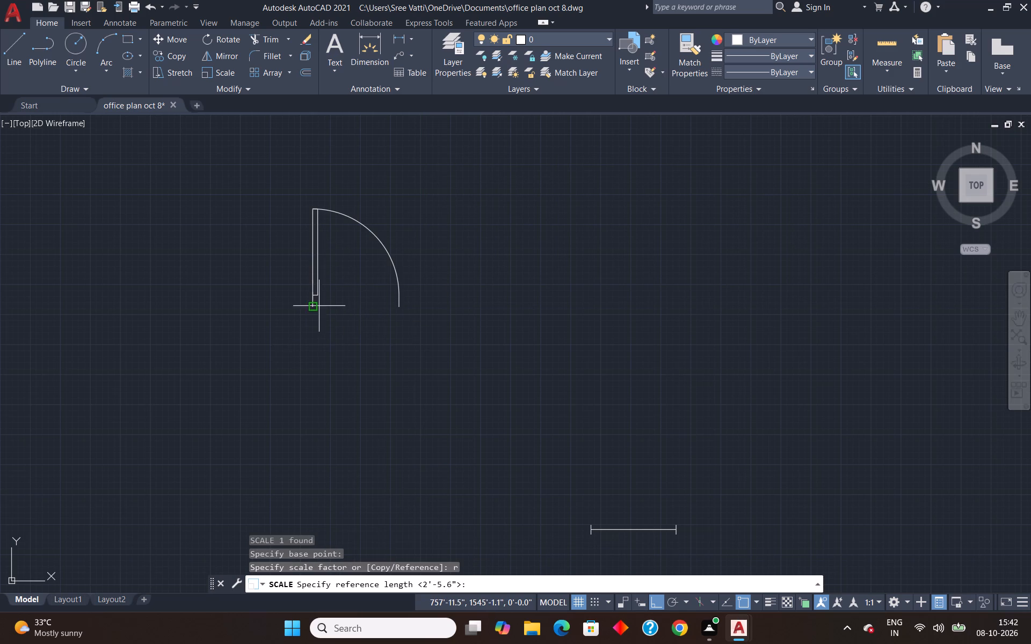
click(313, 307)
click(398, 312)
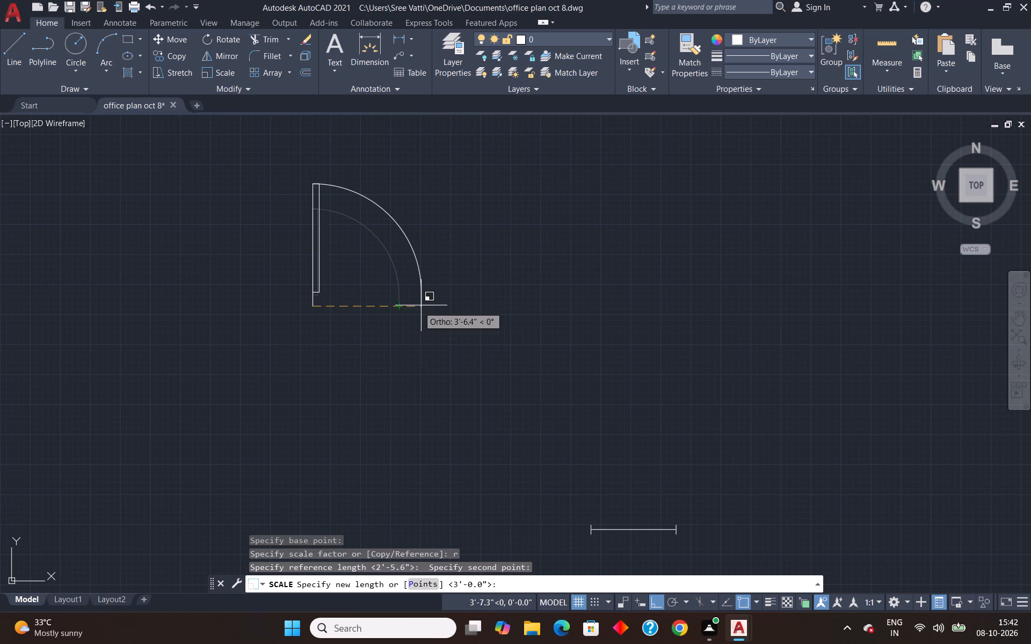
text(3')
key(Return)
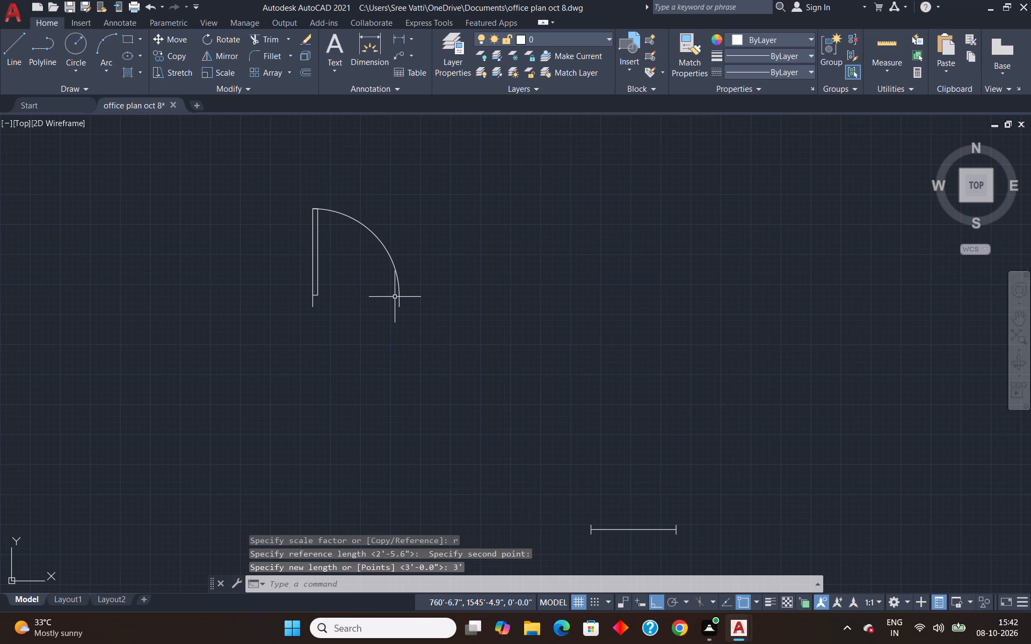
Rotate the door block 90° about the jamb end opposite its hinge.
click(401, 302)
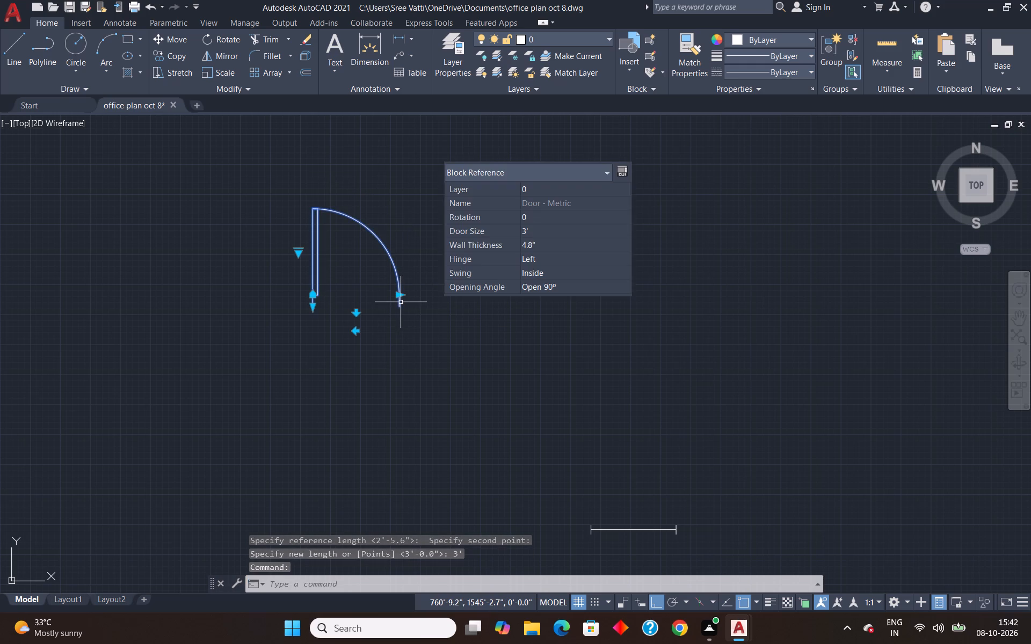
text(ro)
key(Return)
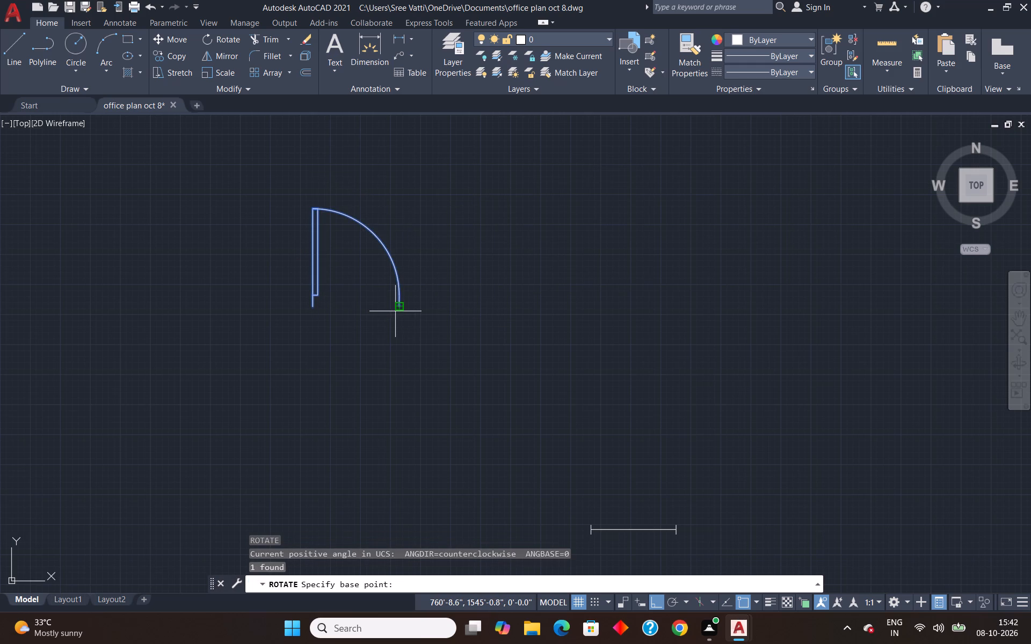
click(395, 311)
click(411, 226)
Move the rotated door block by its hinge-side end to the empty space just left of the floor plan.
click(382, 306)
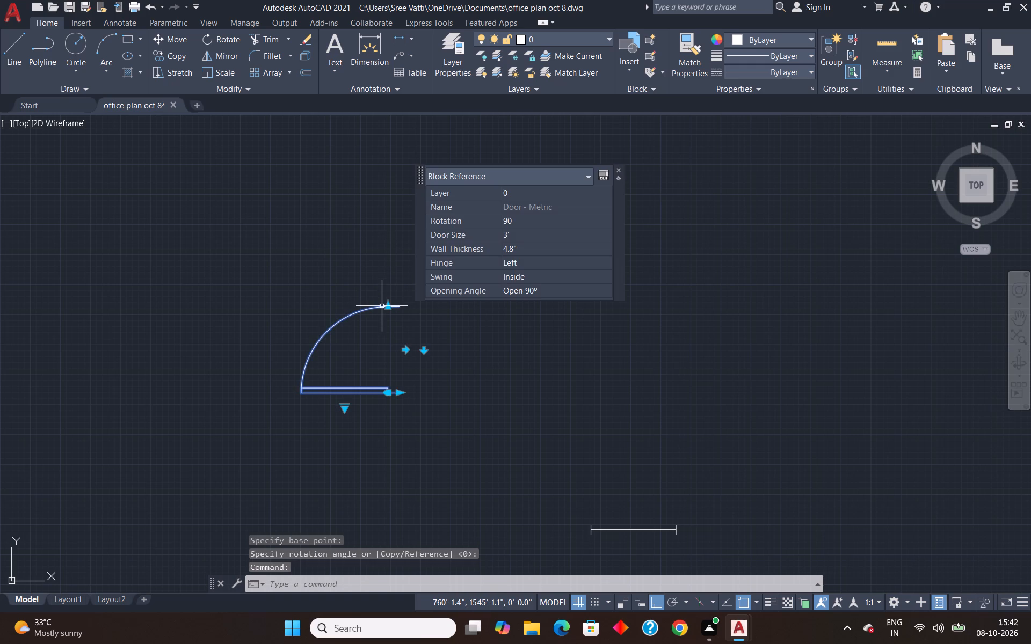
key(m)
key(Return)
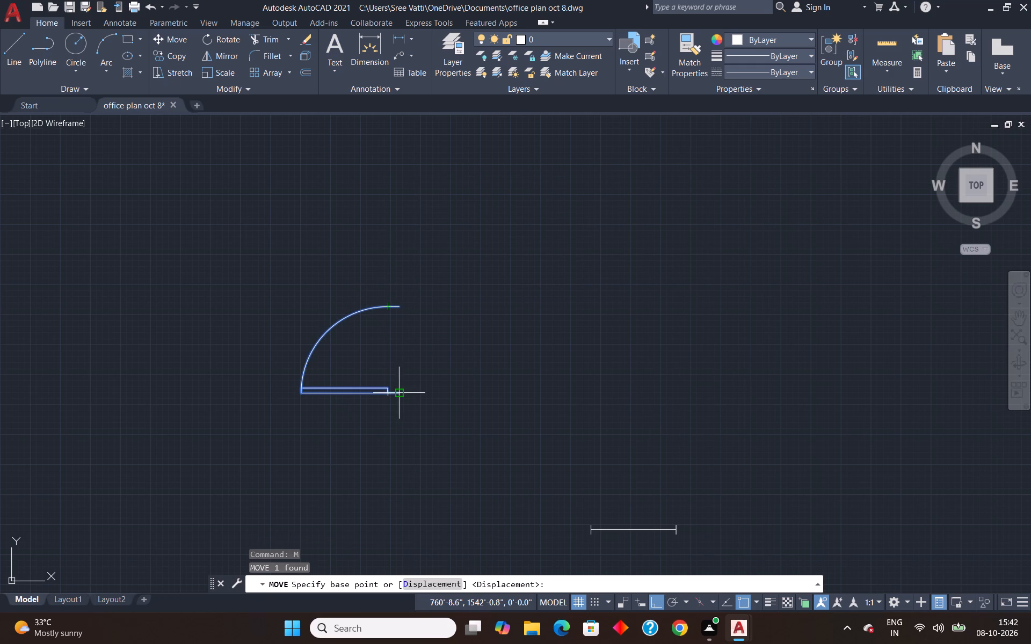
click(401, 392)
scroll(460, 325, down, 8)
scroll(483, 314, up, 7)
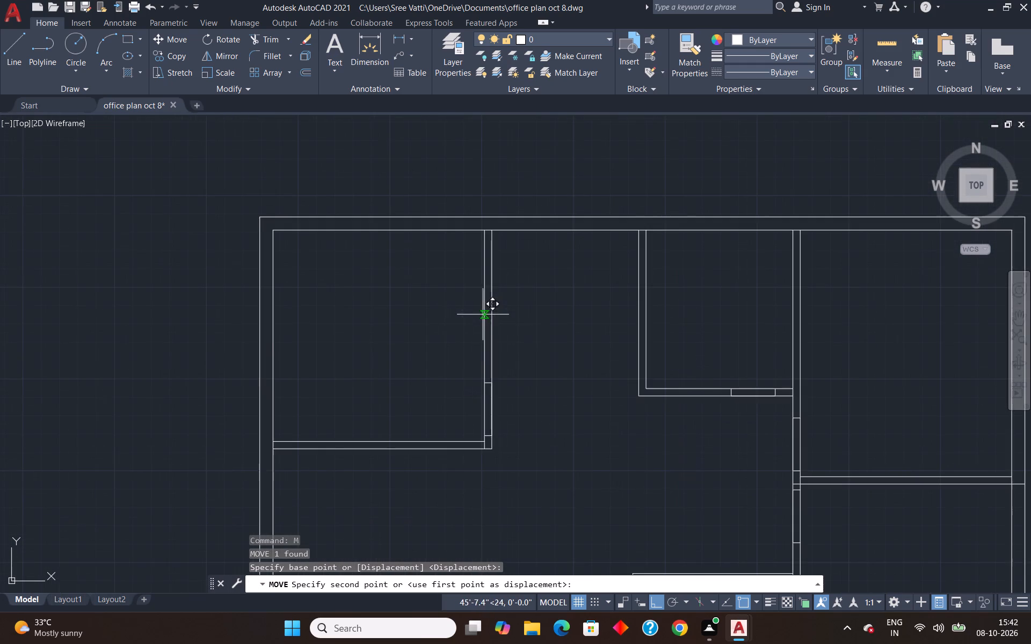
click(72, 330)
Copy the door block into the opening in the upper-left room's right partition, and place a spare copy left of the plan.
scroll(194, 247, down, 5)
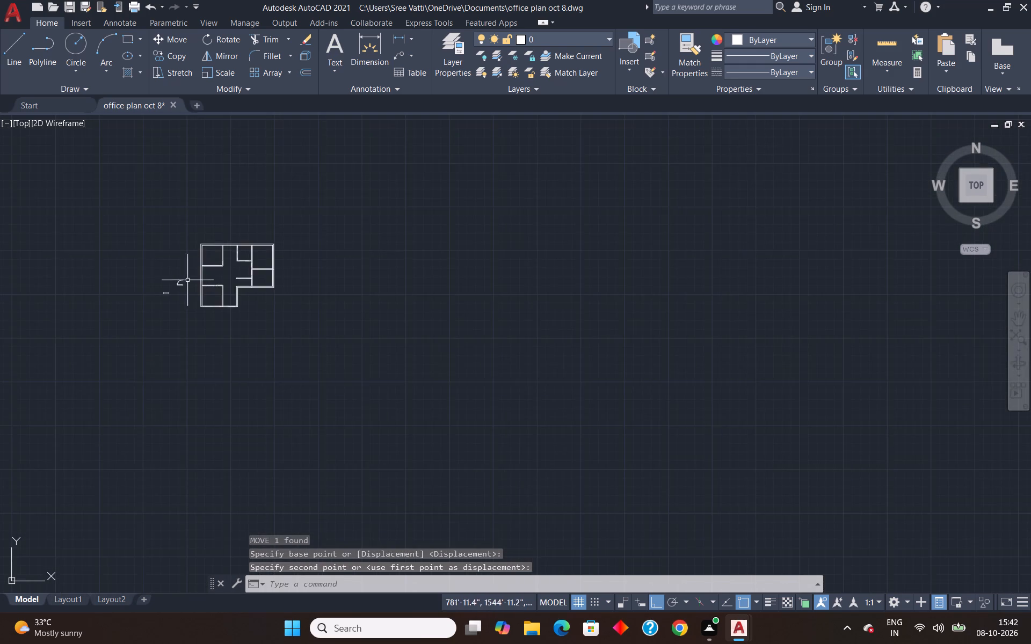
scroll(181, 281, up, 5)
click(166, 320)
text(co)
key(Return)
click(178, 327)
scroll(291, 286, down, 3)
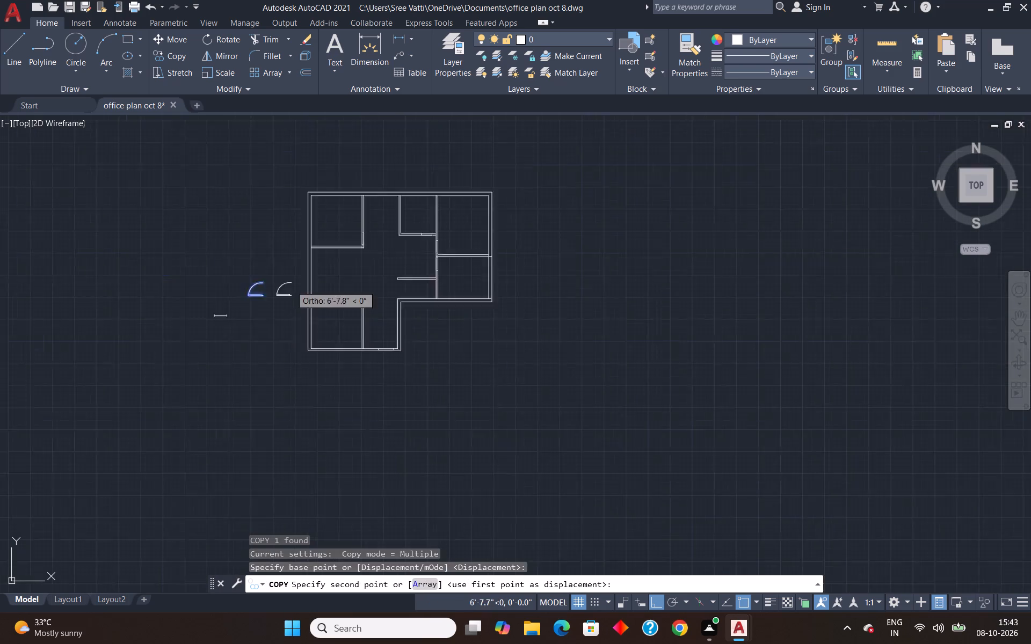
scroll(291, 286, down, 2)
scroll(335, 261, up, 6)
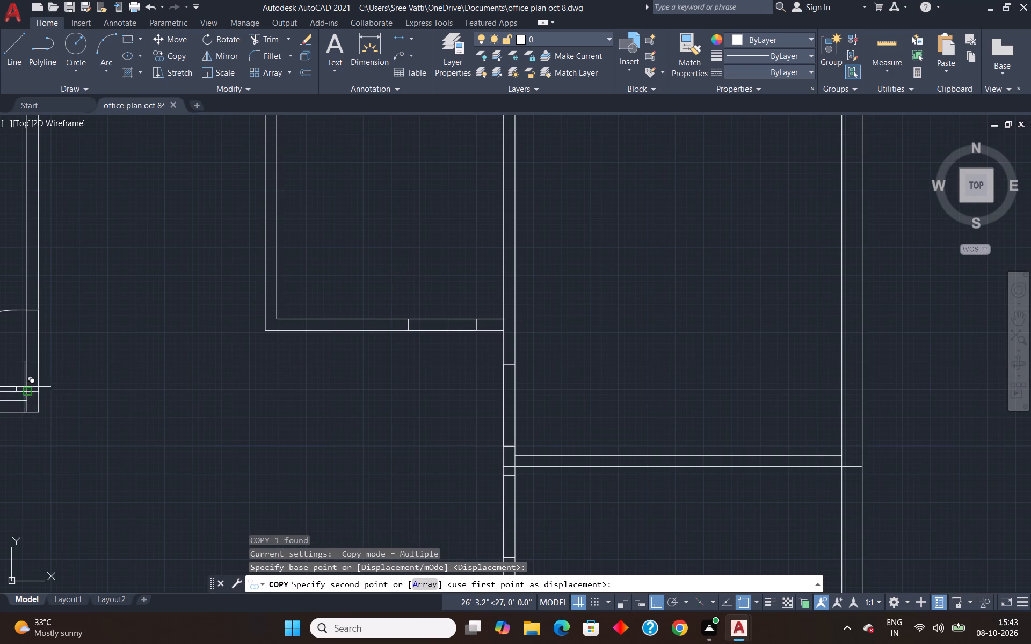
click(25, 391)
scroll(134, 350, down, 5)
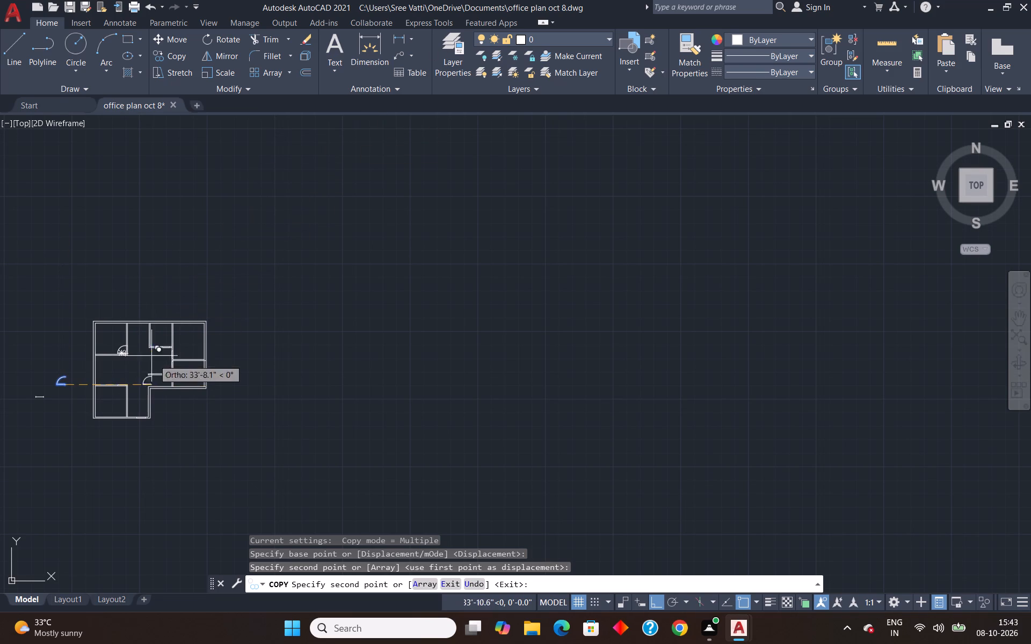
click(54, 354)
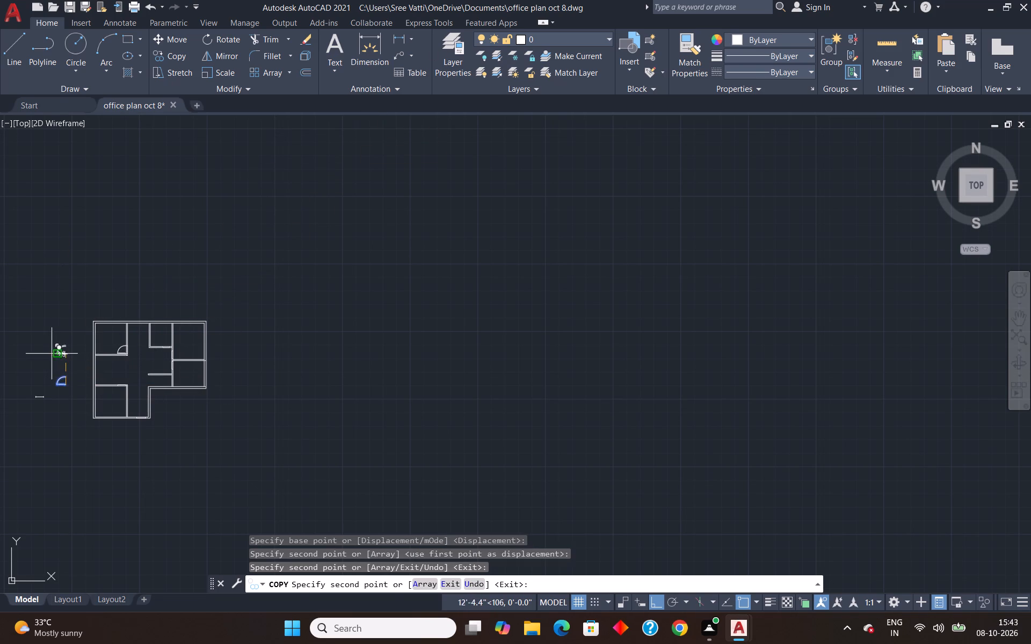
scroll(62, 392, up, 5)
key(Escape)
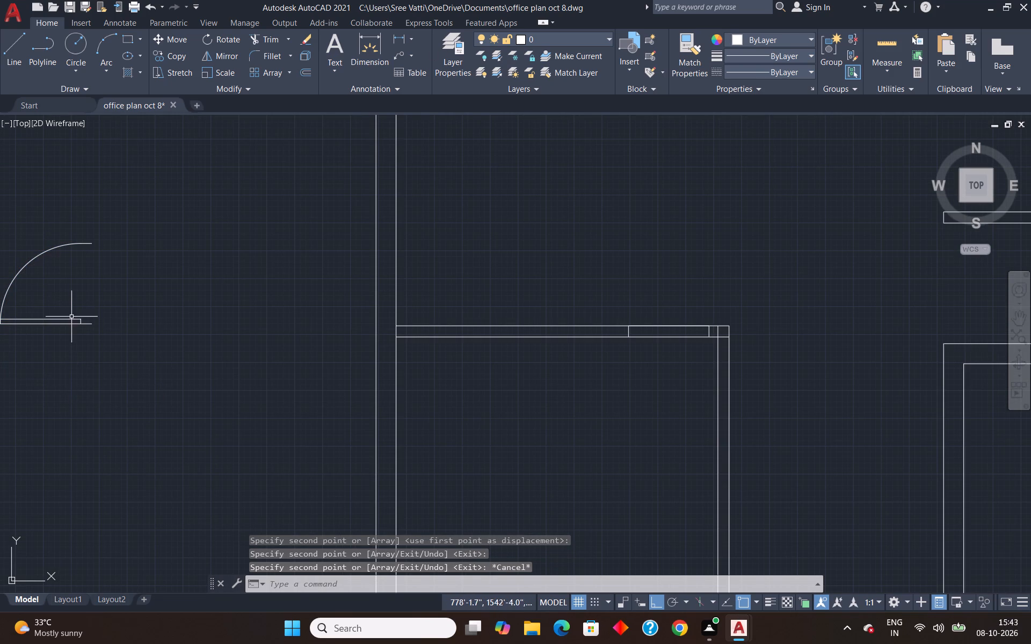
Rotate the original door block outside the plan by 180° about its hinge-side end.
click(72, 324)
text(ro)
key(Return)
click(96, 324)
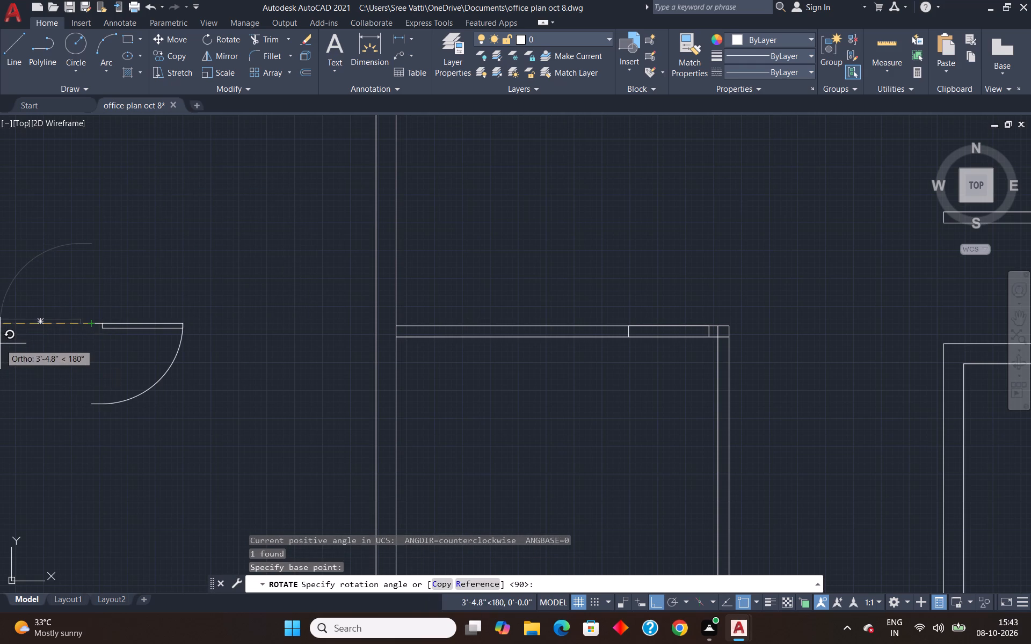
click(0, 343)
Mirror the rotated door block across a horizontal line through its hinge-side end, keeping the source block.
click(122, 329)
key(m)
key(i)
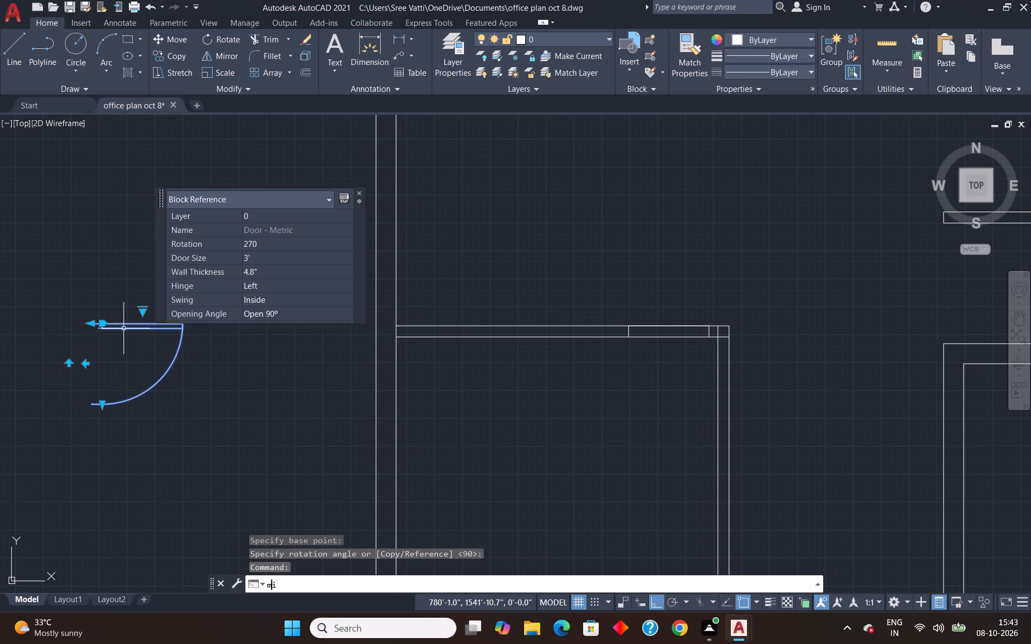
key(Return)
click(90, 324)
click(257, 298)
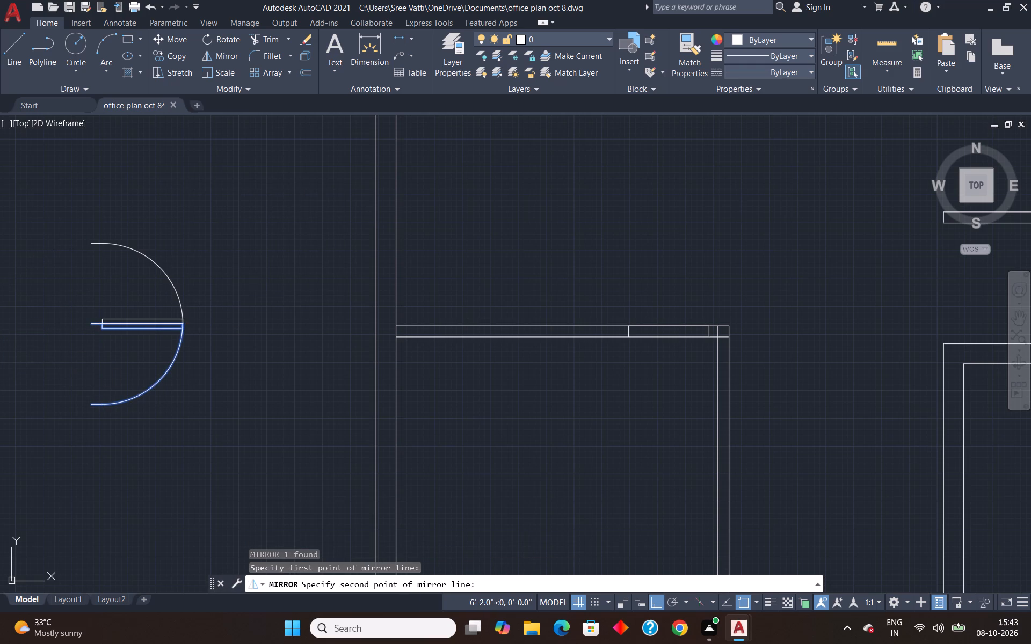
key(space)
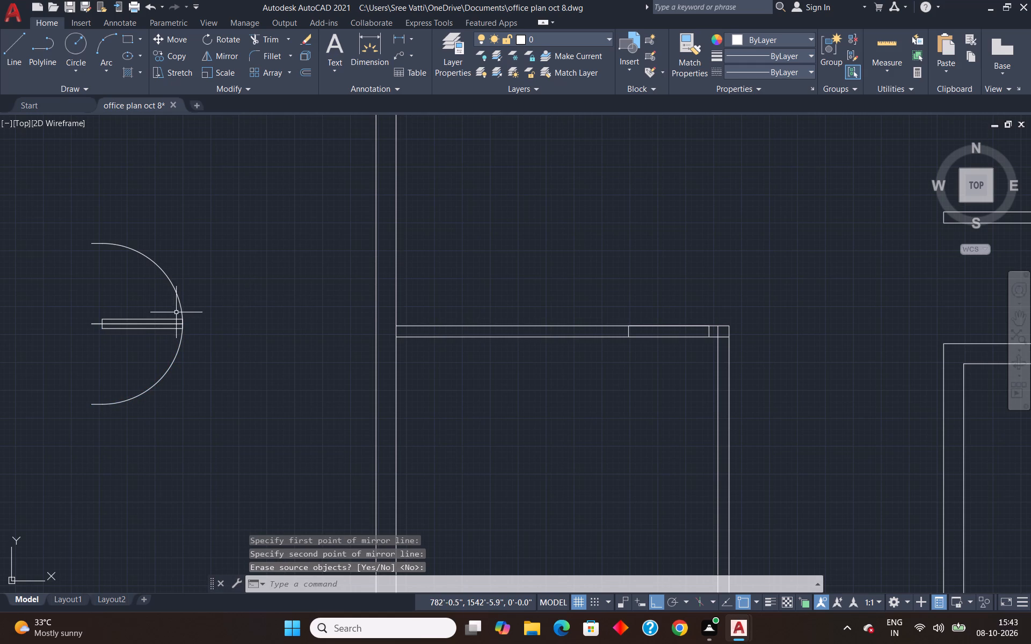
Move the mirrored door block by its hinge-side end into the opening in the upper-right room's left partition.
click(183, 314)
key(m)
key(Return)
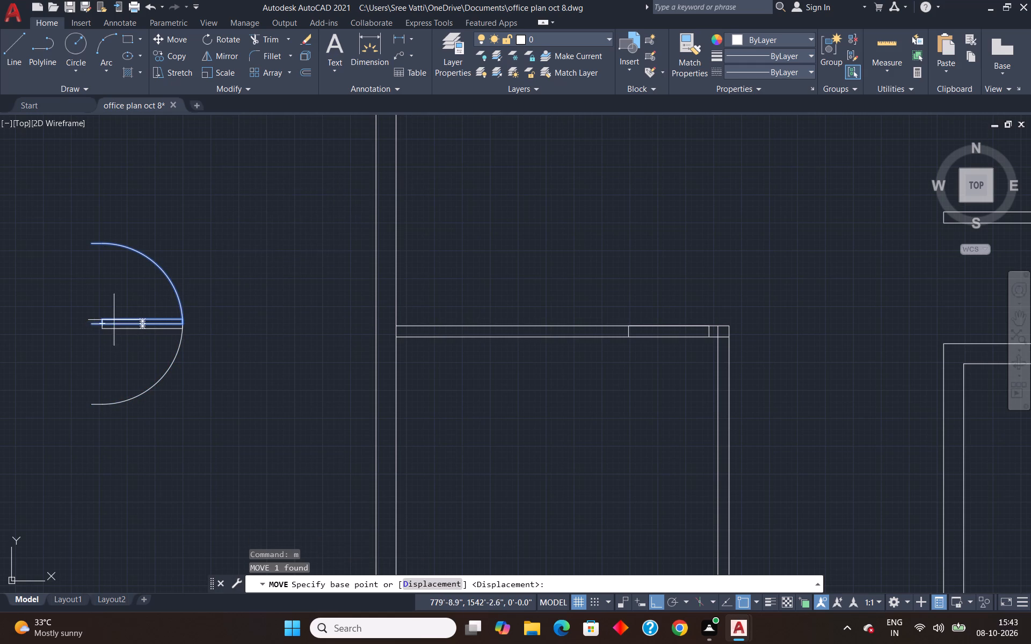
click(90, 323)
scroll(222, 290, down, 5)
scroll(301, 272, up, 2)
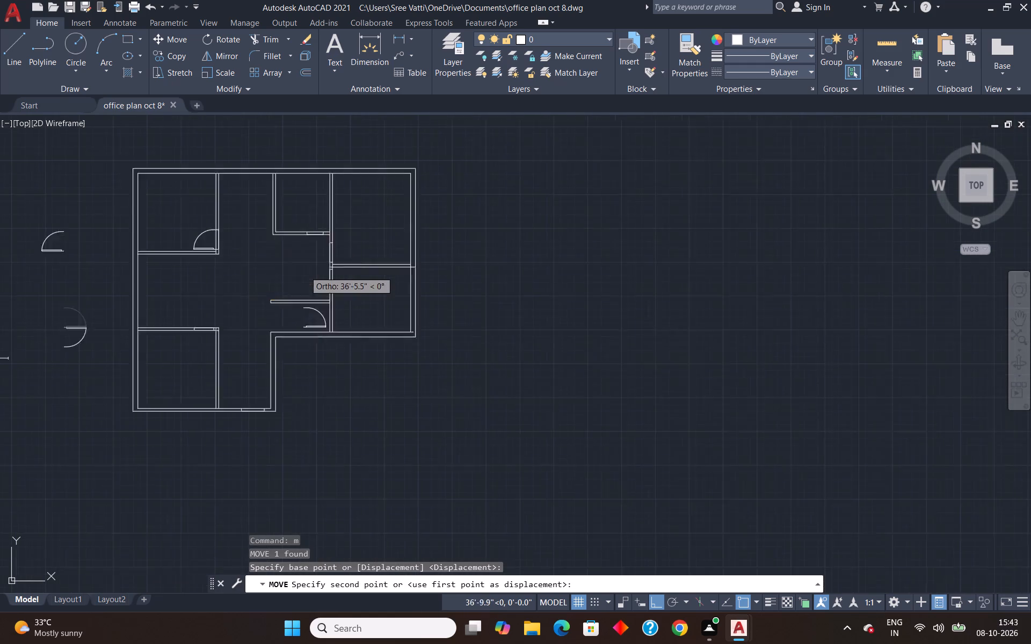
scroll(306, 270, up, 3)
click(402, 239)
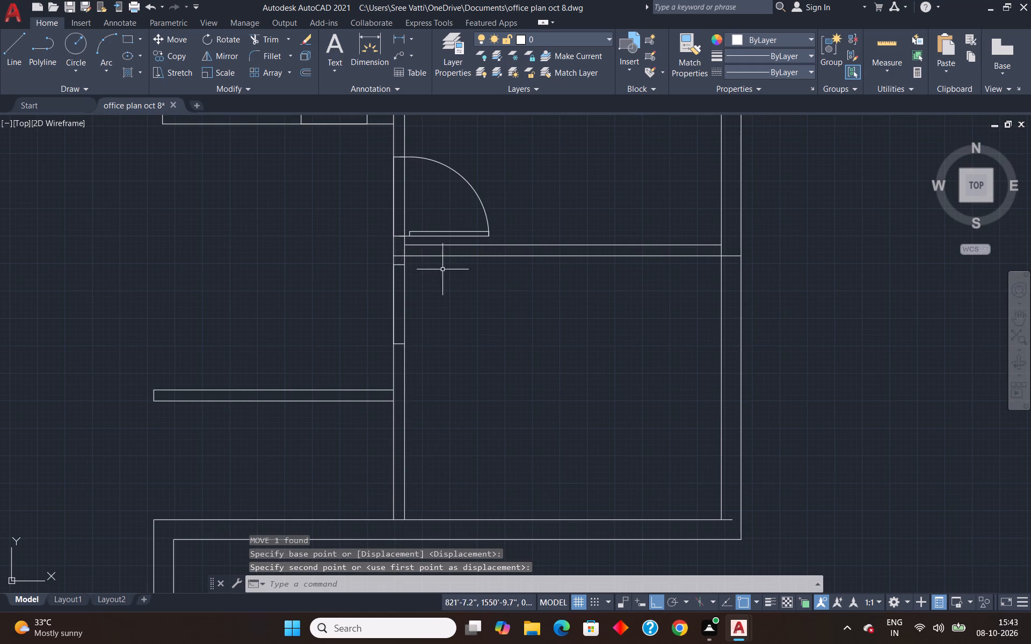
Move the source door block by its hinge-side end into the opening in the lower-right room's left partition.
scroll(442, 241, down, 5)
scroll(332, 266, up, 4)
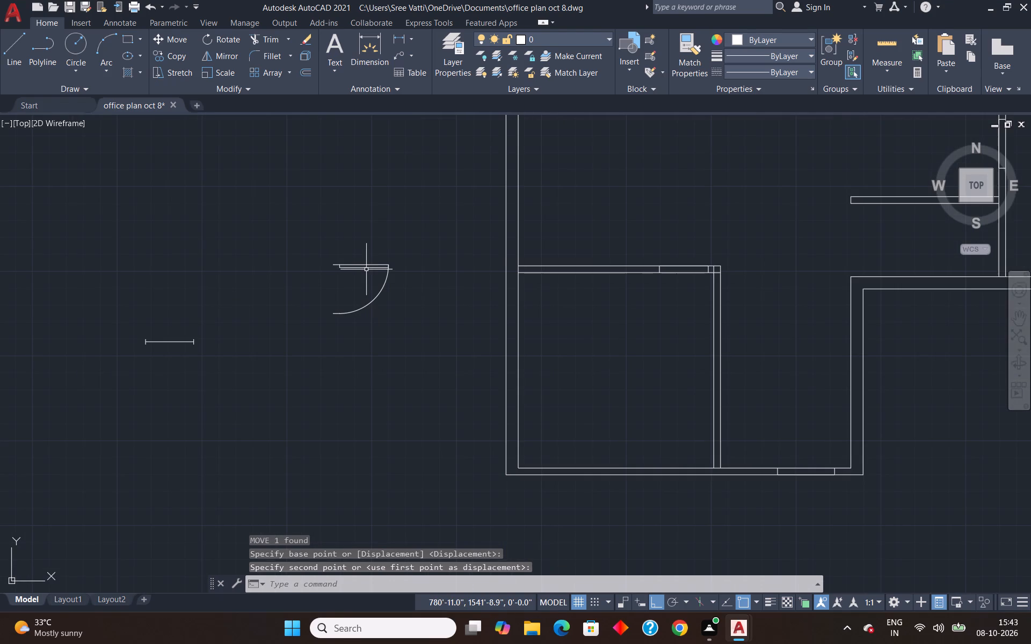
click(365, 265)
key(m)
key(Return)
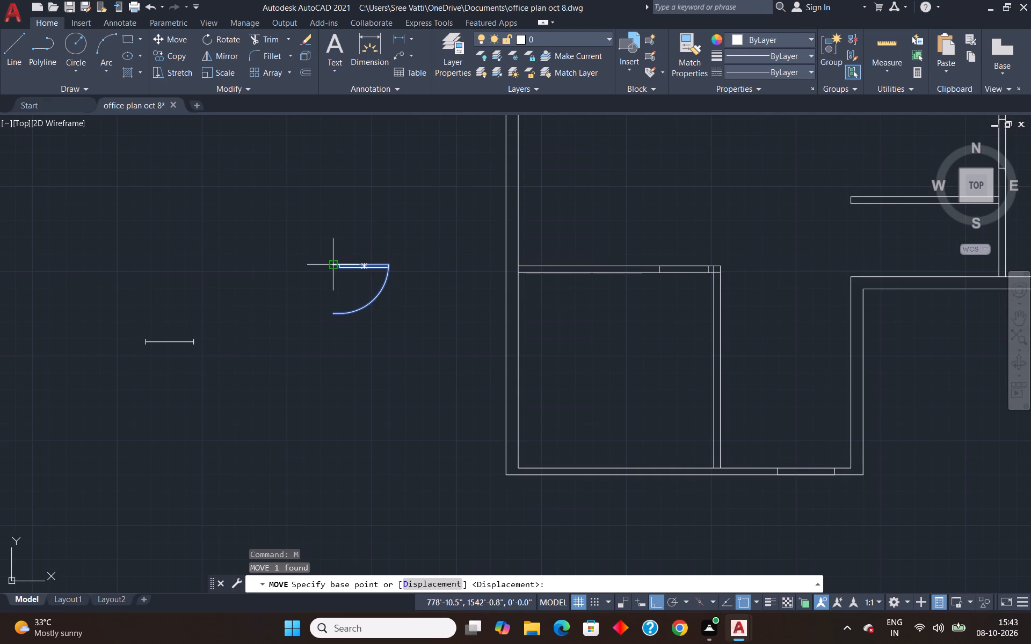
click(331, 263)
scroll(381, 262, down, 6)
scroll(422, 258, up, 6)
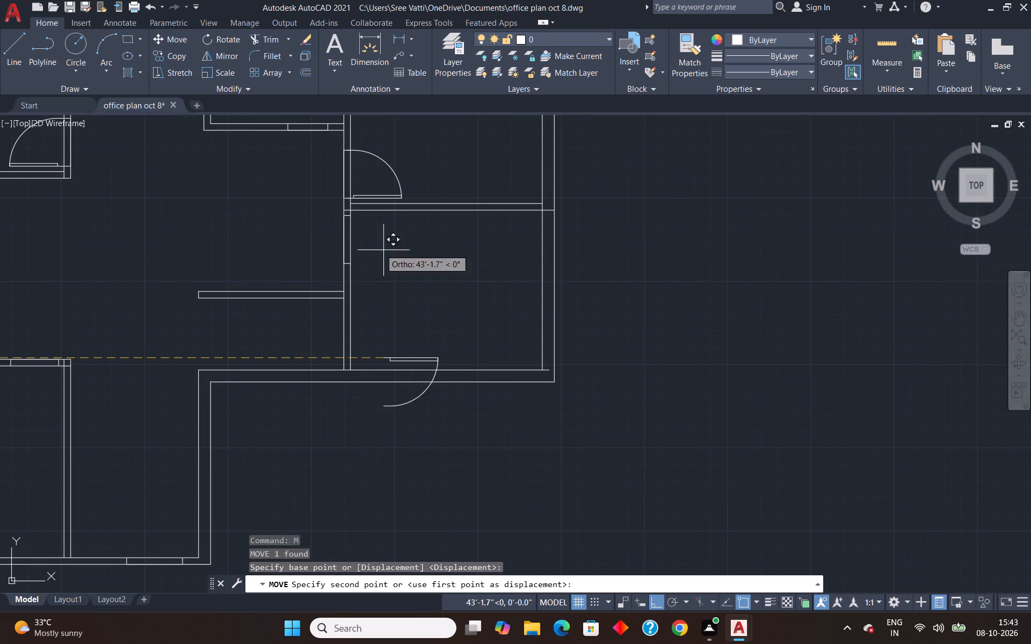
click(355, 217)
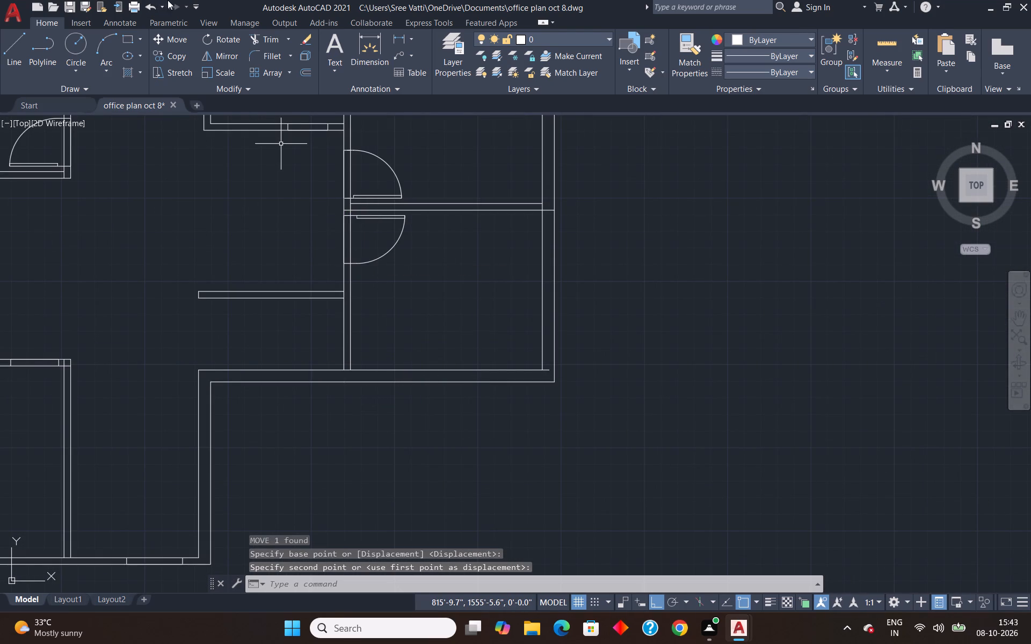
Rotate the spare door block left of the plan by 90° counterclockwise about its hinge-side end.
scroll(366, 220, down, 3)
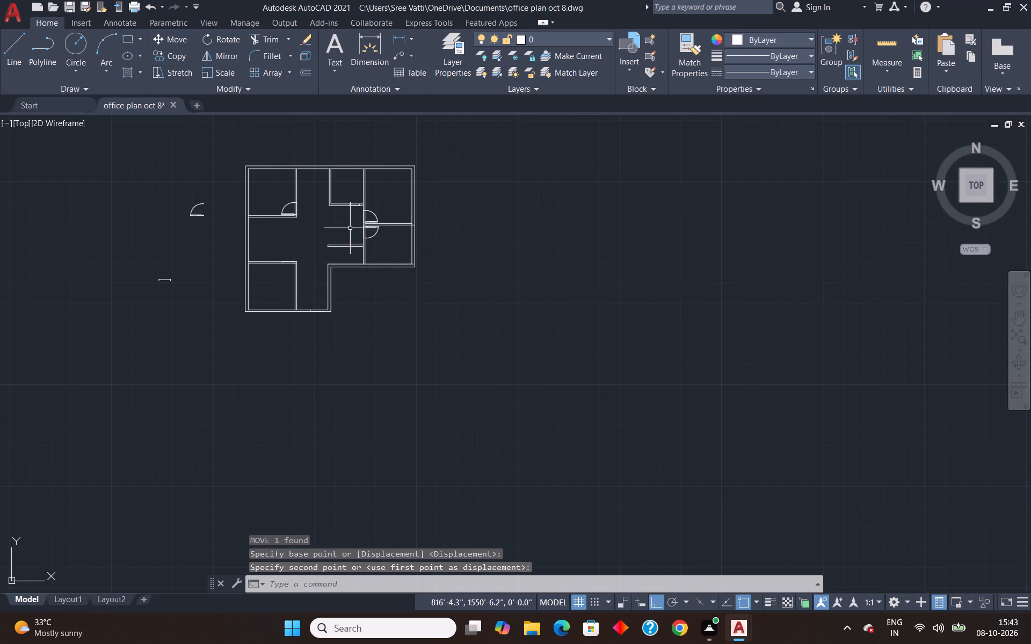
scroll(199, 214, up, 3)
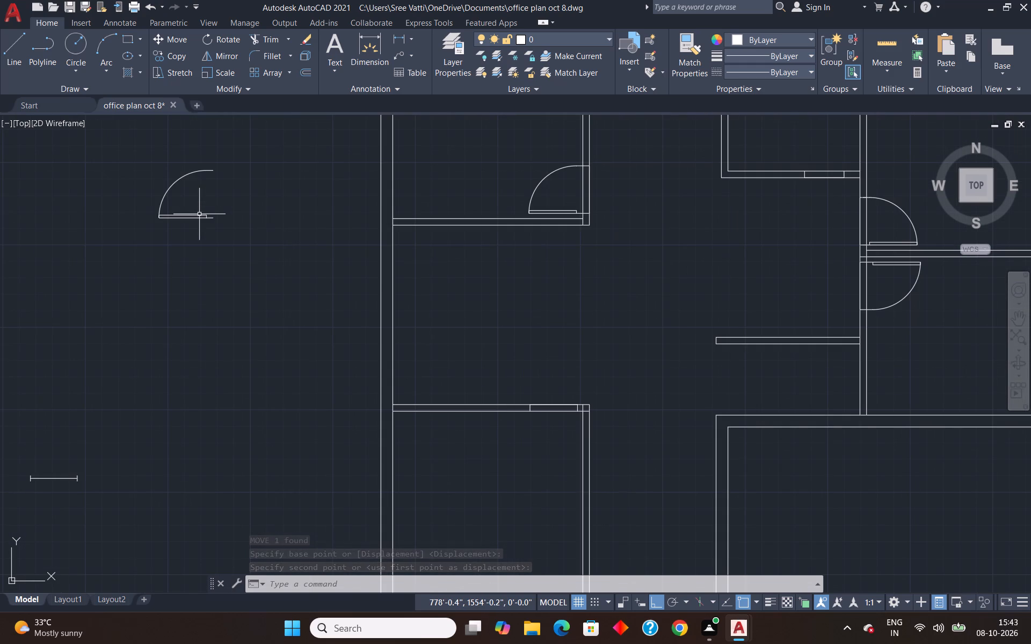
click(198, 218)
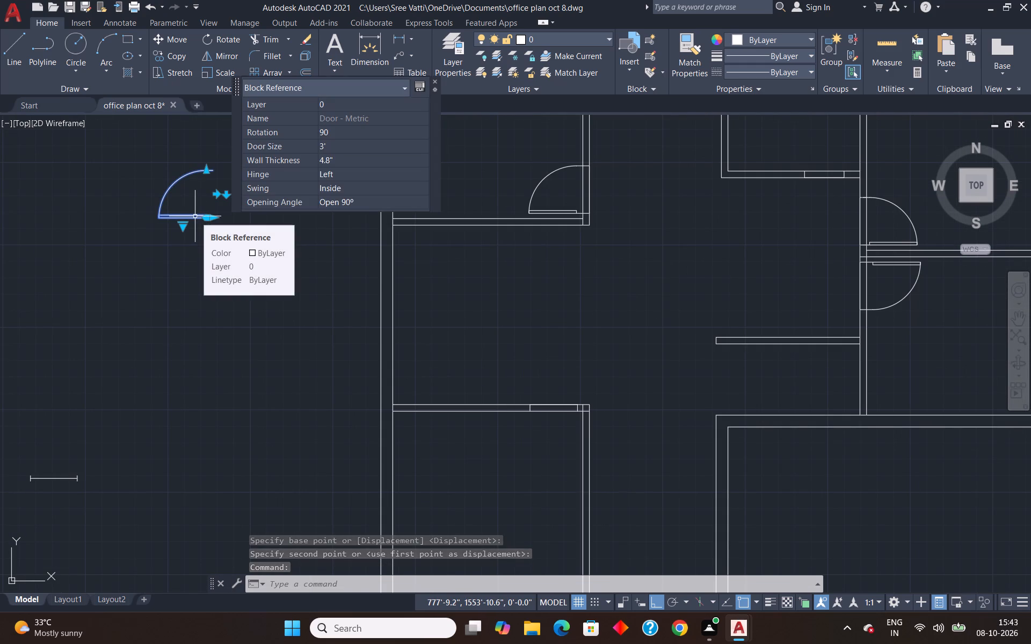
text(ro)
key(Return)
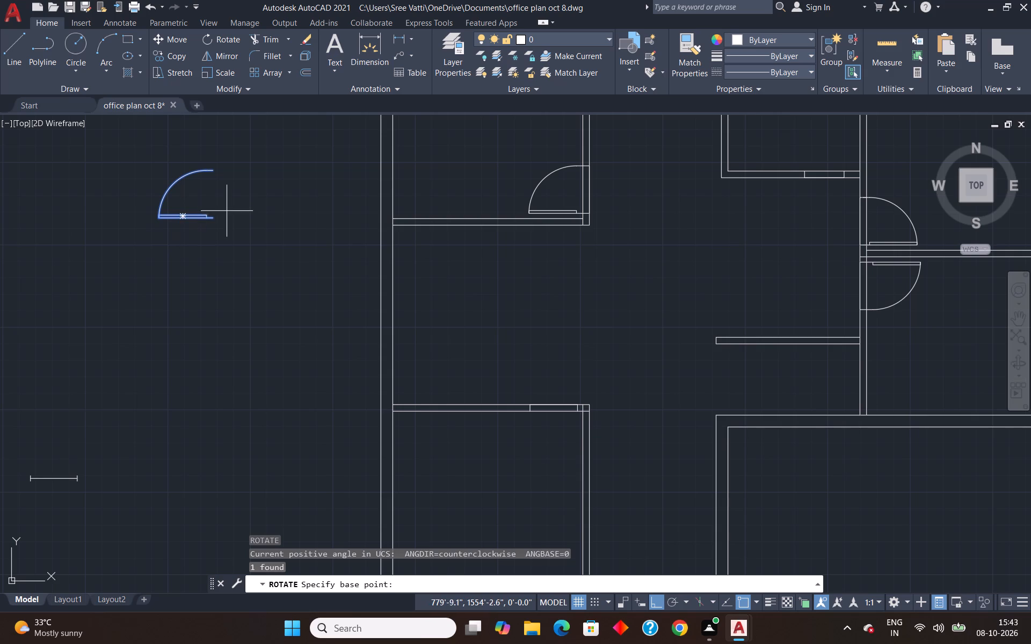
click(219, 218)
click(217, 176)
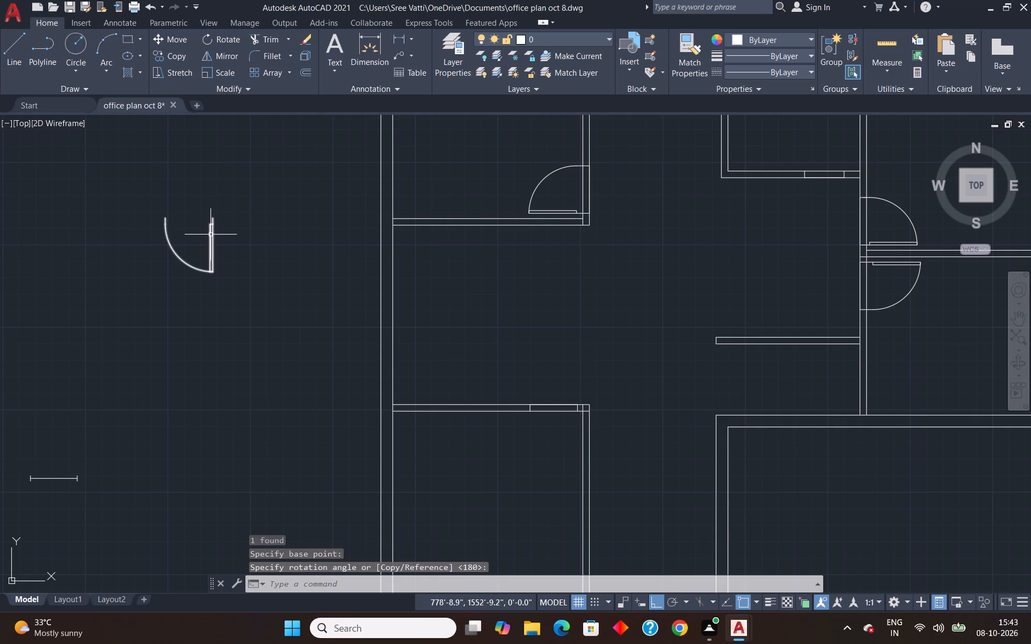
Copy the rotated spare door block by its hinge-side end into the opening in the lower-left room's top partition.
click(210, 235)
text(co)
key(Return)
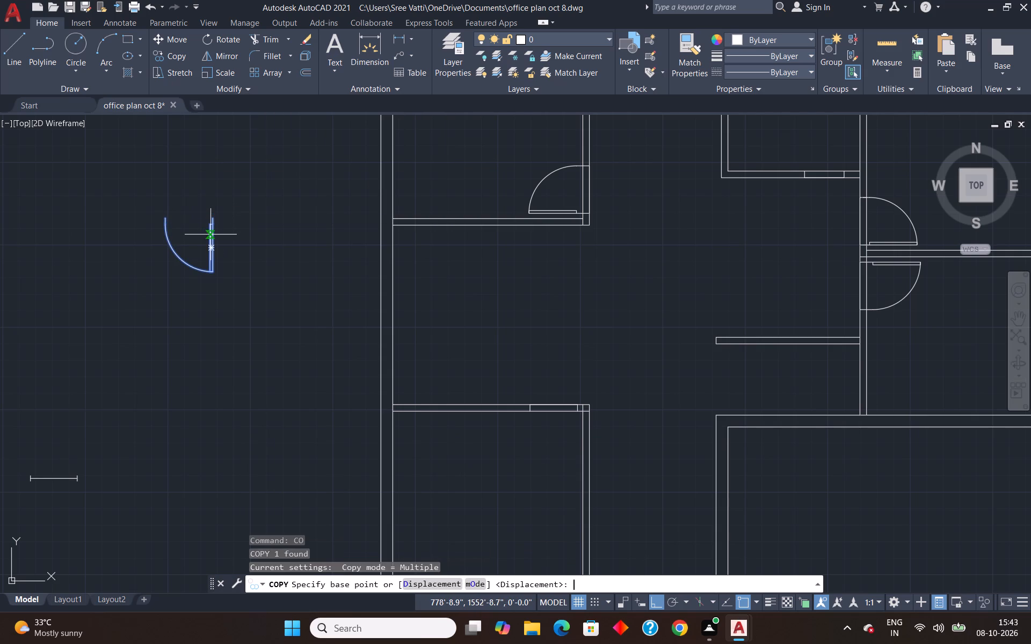
click(214, 216)
scroll(330, 269, down, 4)
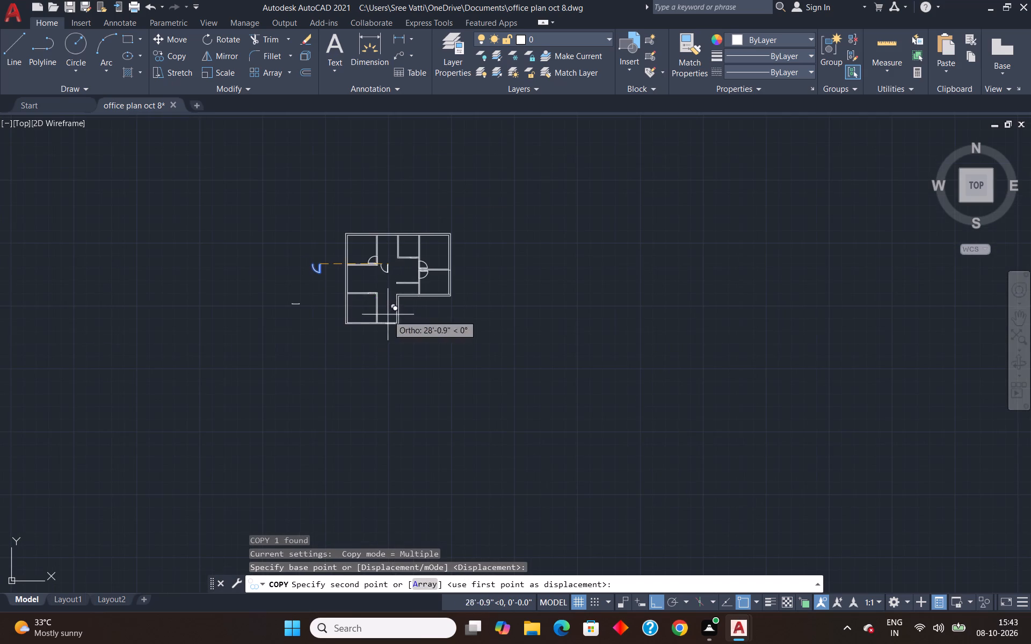
scroll(374, 304, up, 5)
click(366, 203)
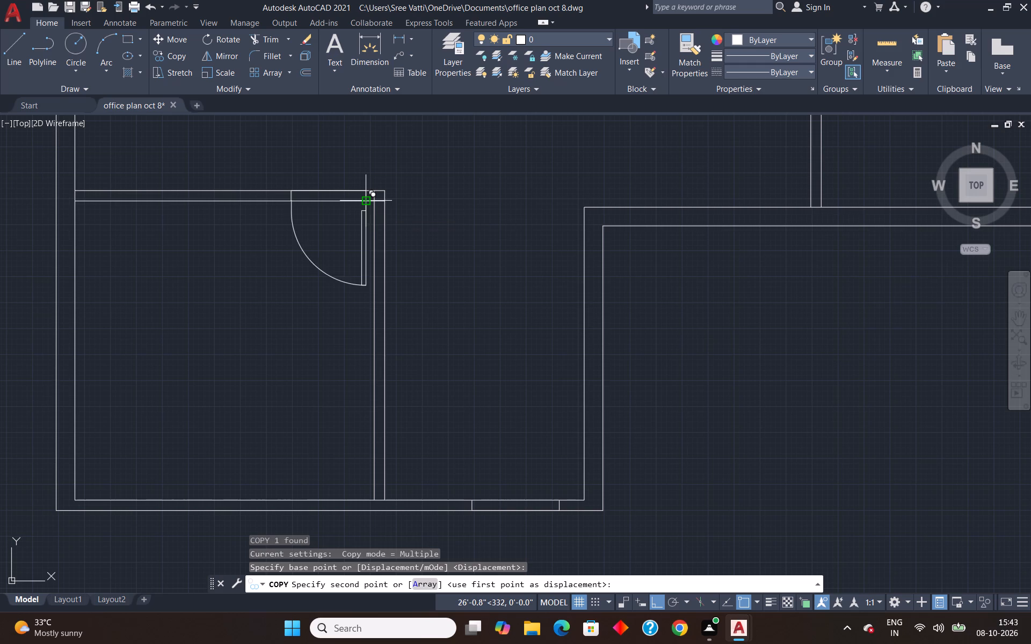
key(Escape)
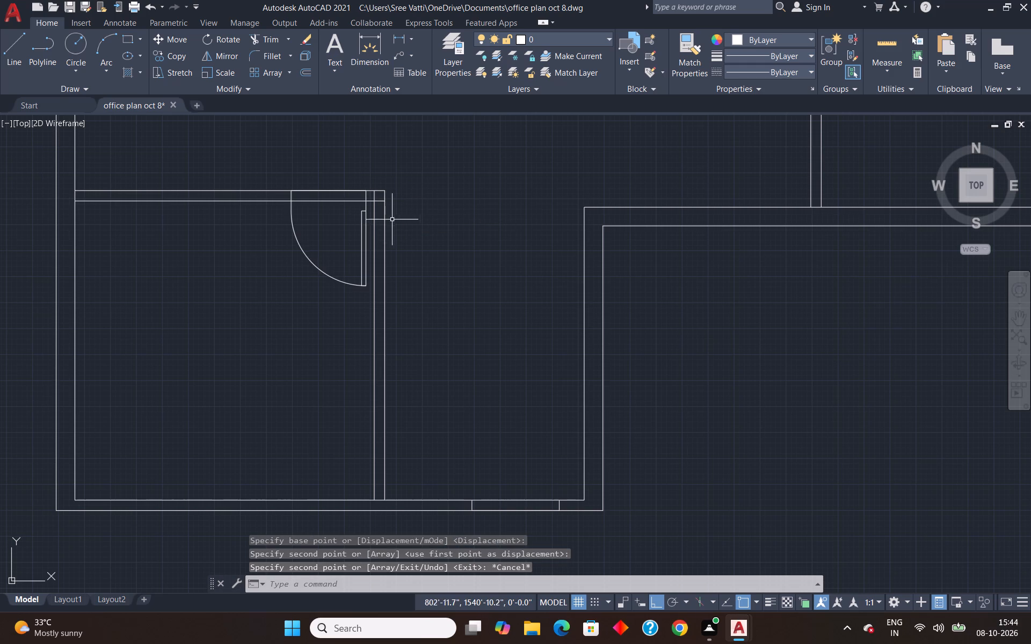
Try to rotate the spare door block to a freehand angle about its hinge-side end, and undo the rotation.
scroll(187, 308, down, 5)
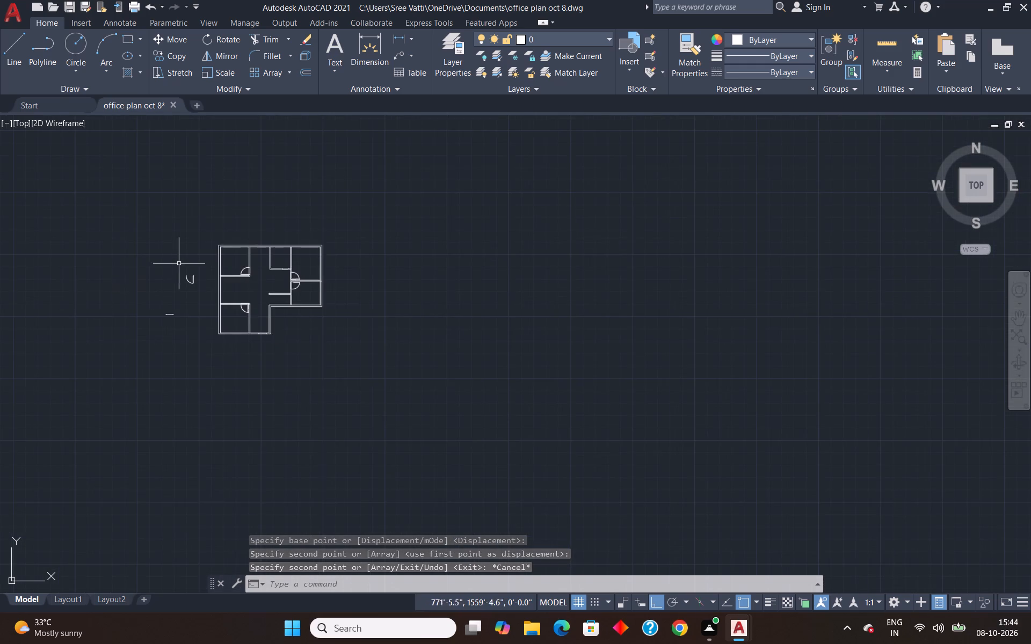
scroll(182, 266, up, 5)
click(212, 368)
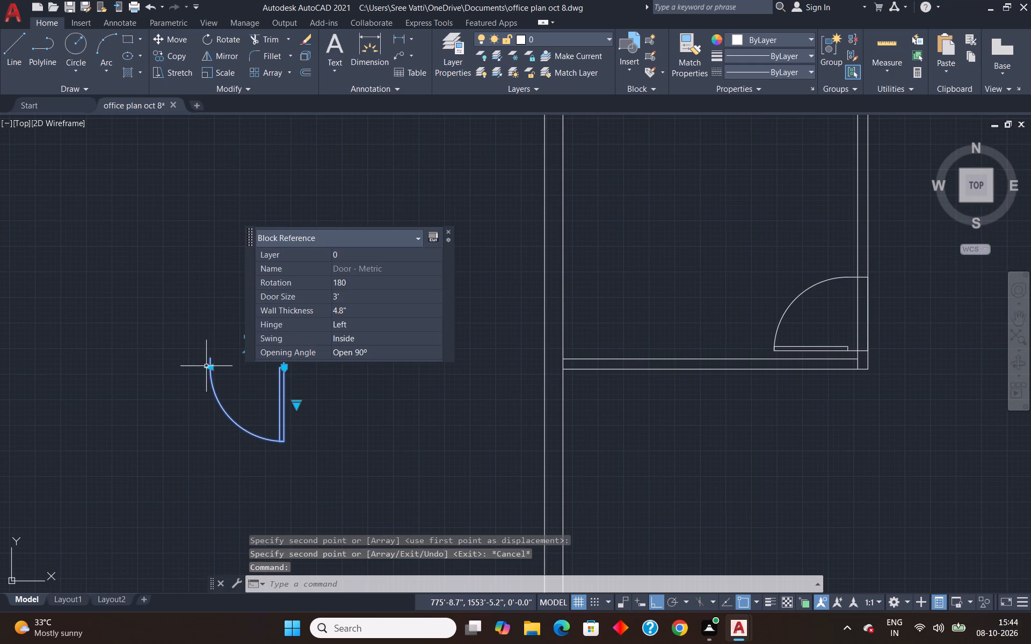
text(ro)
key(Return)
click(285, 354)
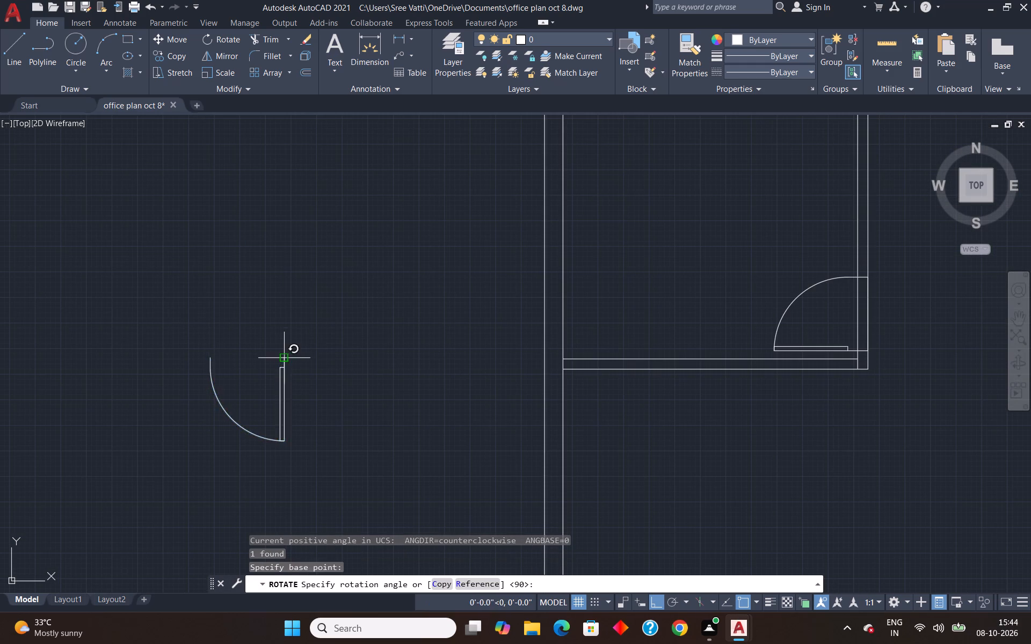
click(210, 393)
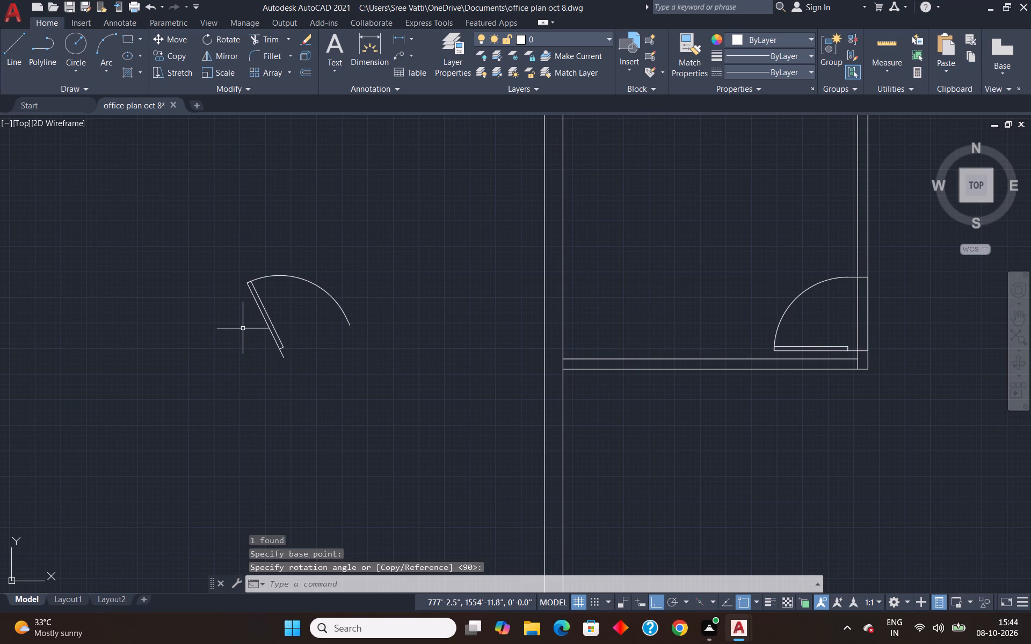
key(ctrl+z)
Rotate the spare door block left of the plan by 180° about its hinge-side end.
click(282, 382)
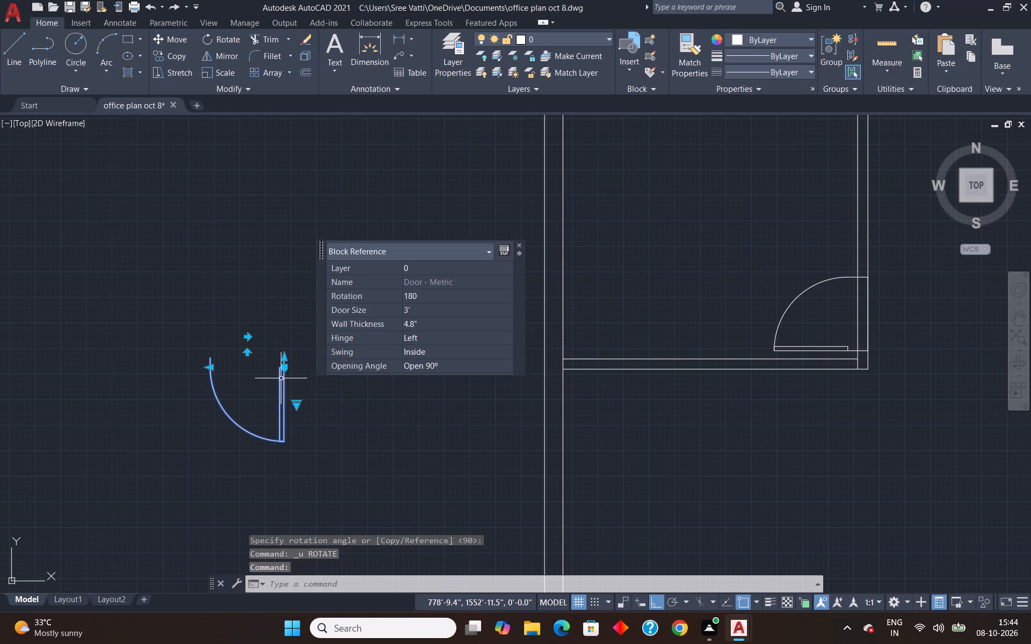
key(r)
key(o)
key(Return)
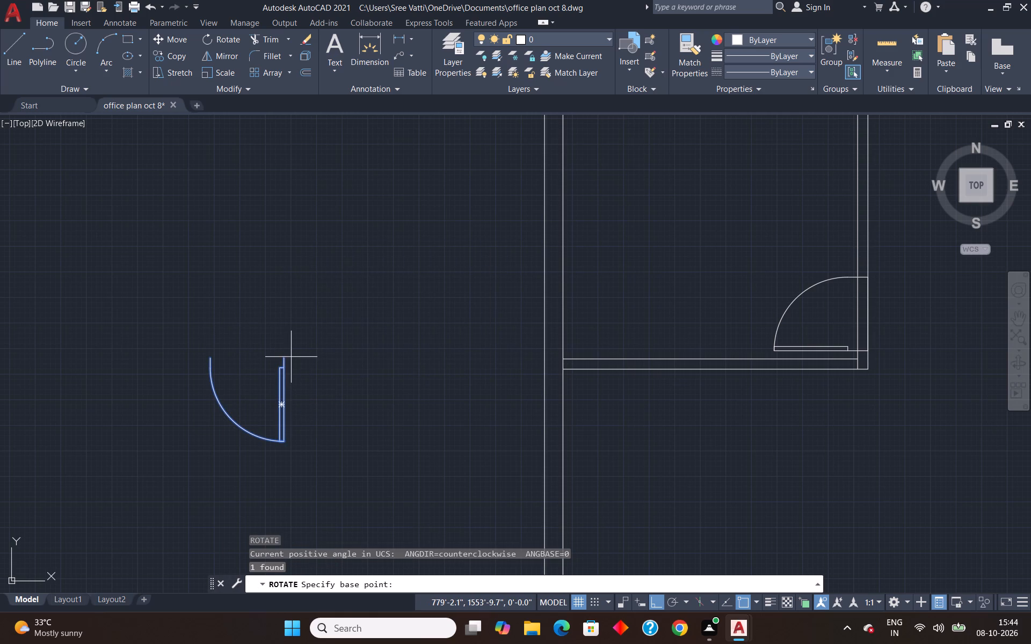
click(288, 357)
click(160, 364)
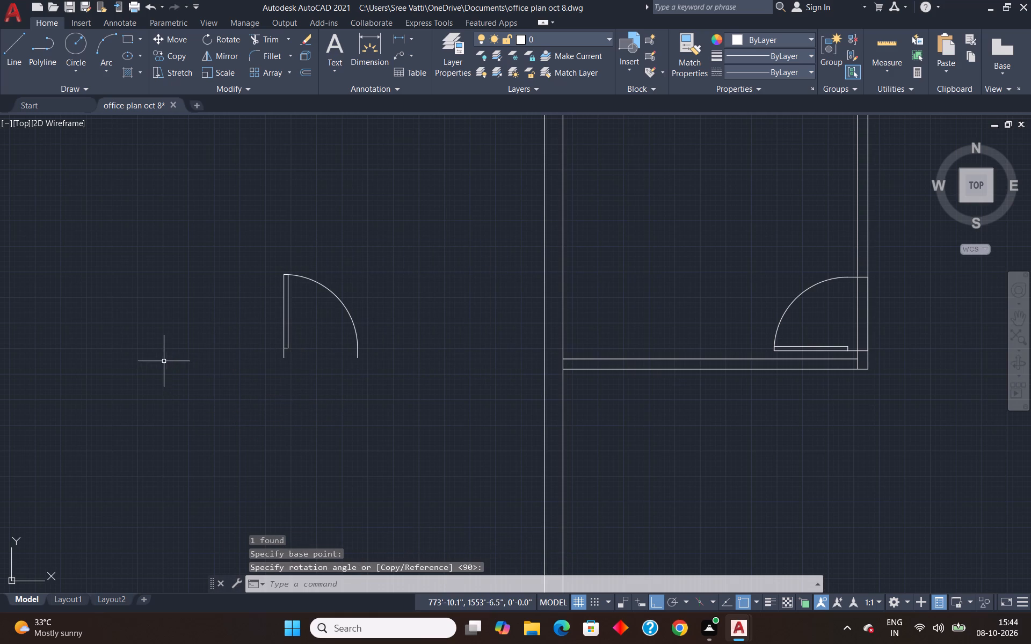
Scale the spare door block from its hinge-side end by reference, using its opening width and a new length of 3'6".
click(285, 298)
click(275, 298)
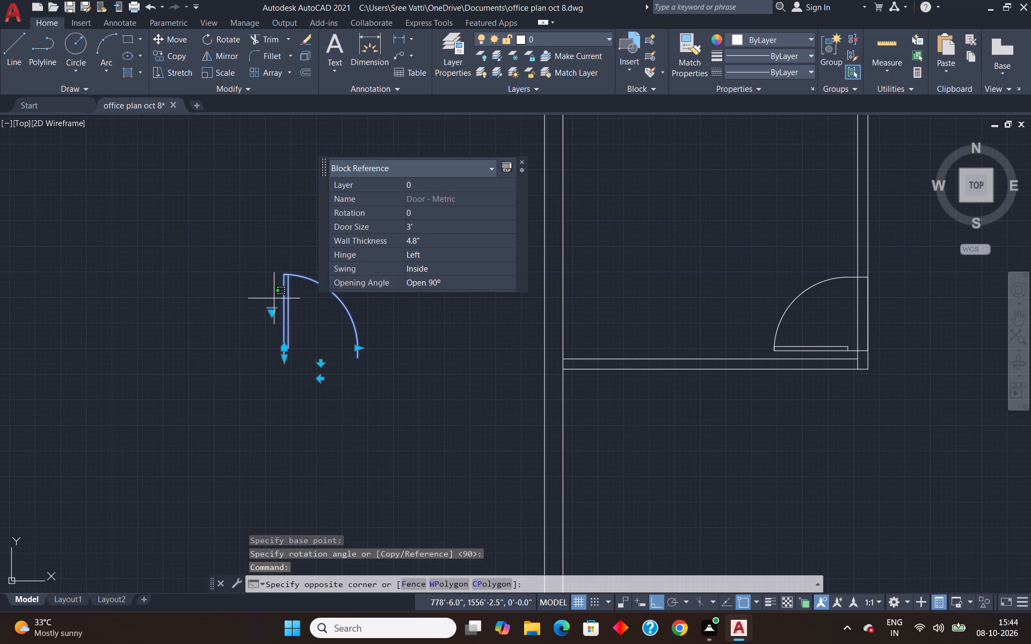
key(s)
key(c)
key(Return)
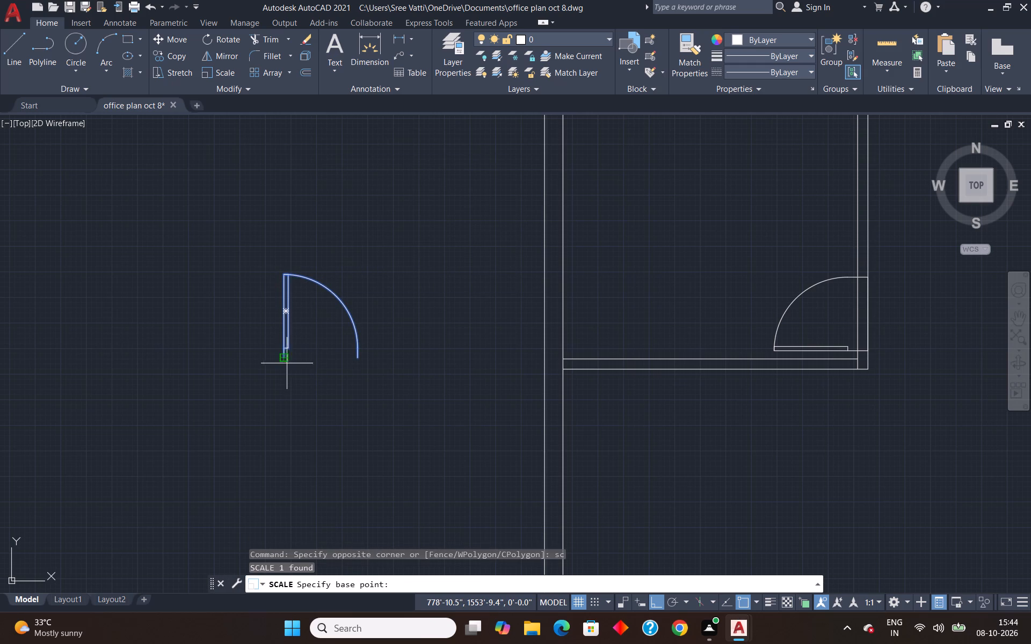
click(282, 359)
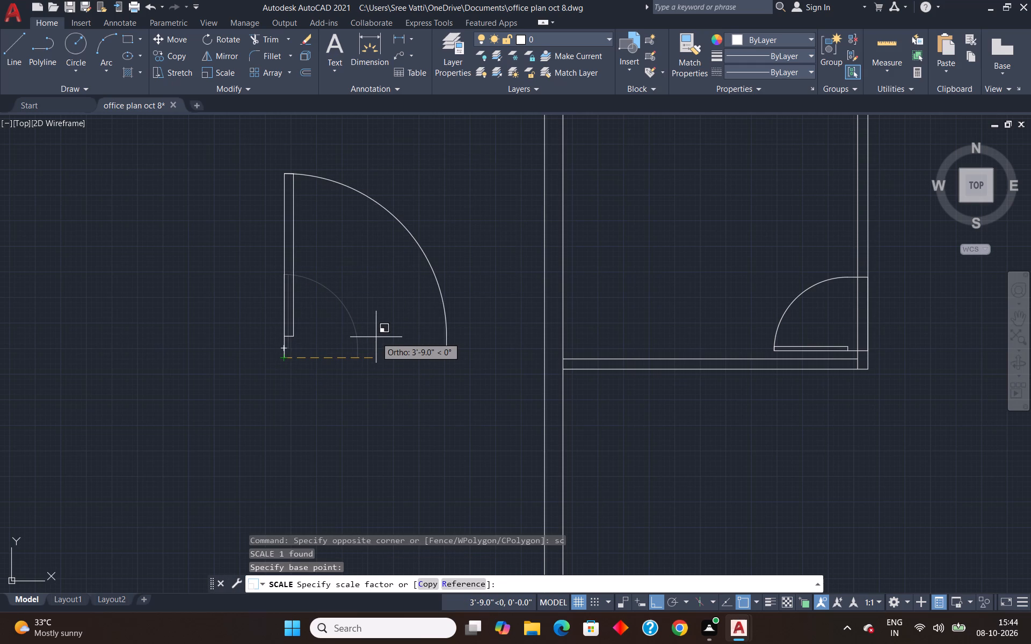
key(r)
key(Return)
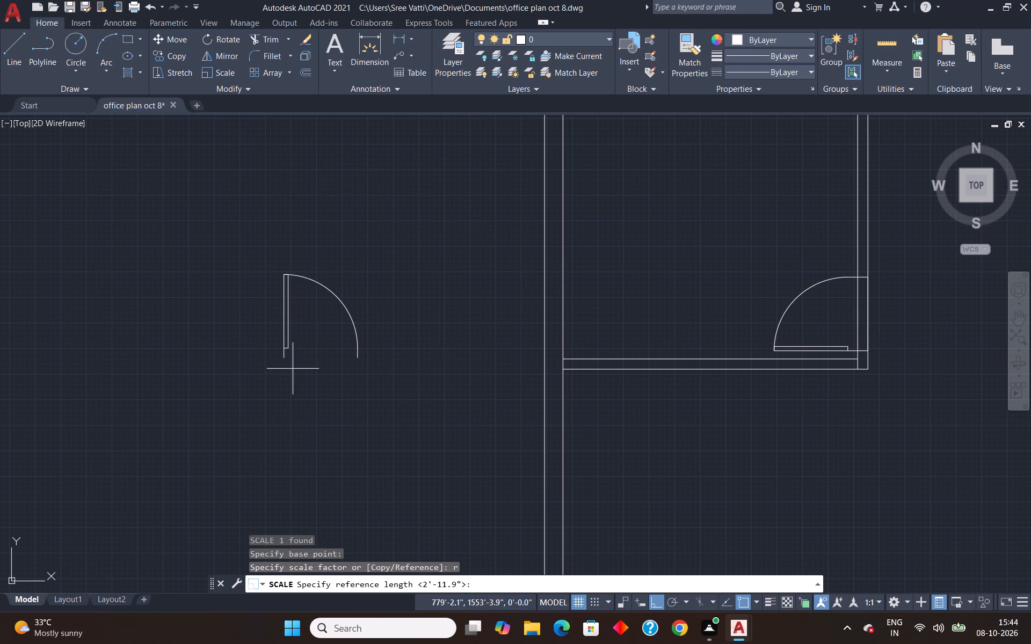
click(282, 360)
click(358, 359)
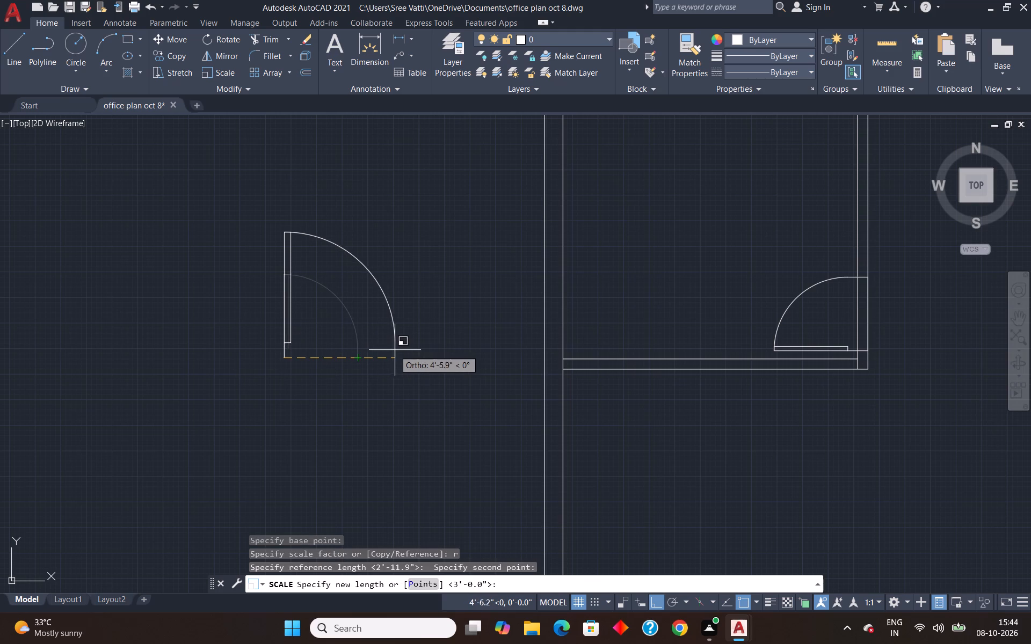
text(3'6")
key(Return)
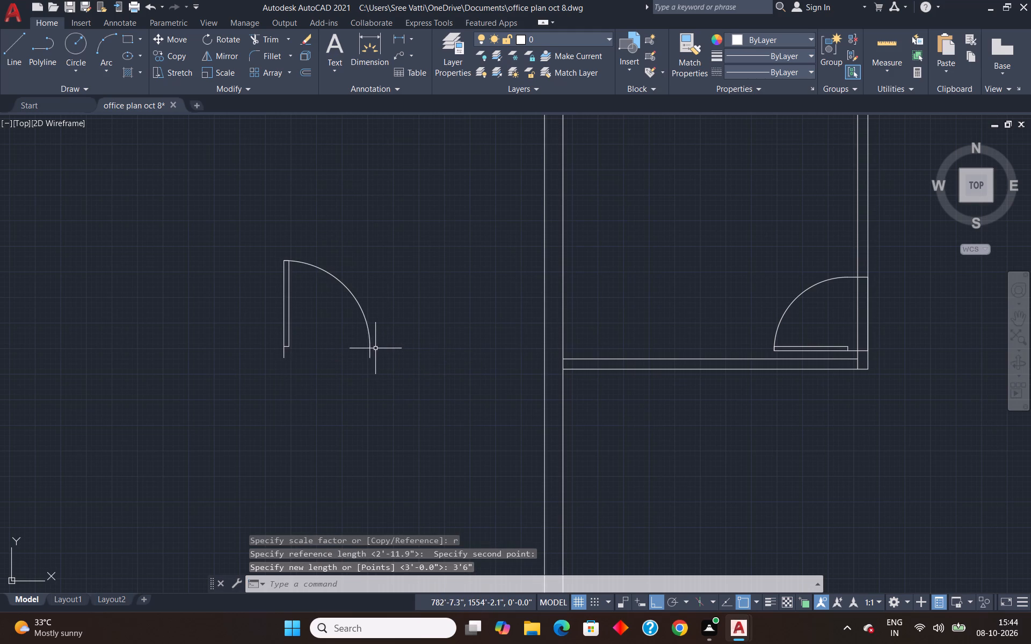
Move the 3'6" door block by its hinge-side end into the opening in the plan's bottom outer wall.
click(369, 350)
key(m)
key(Return)
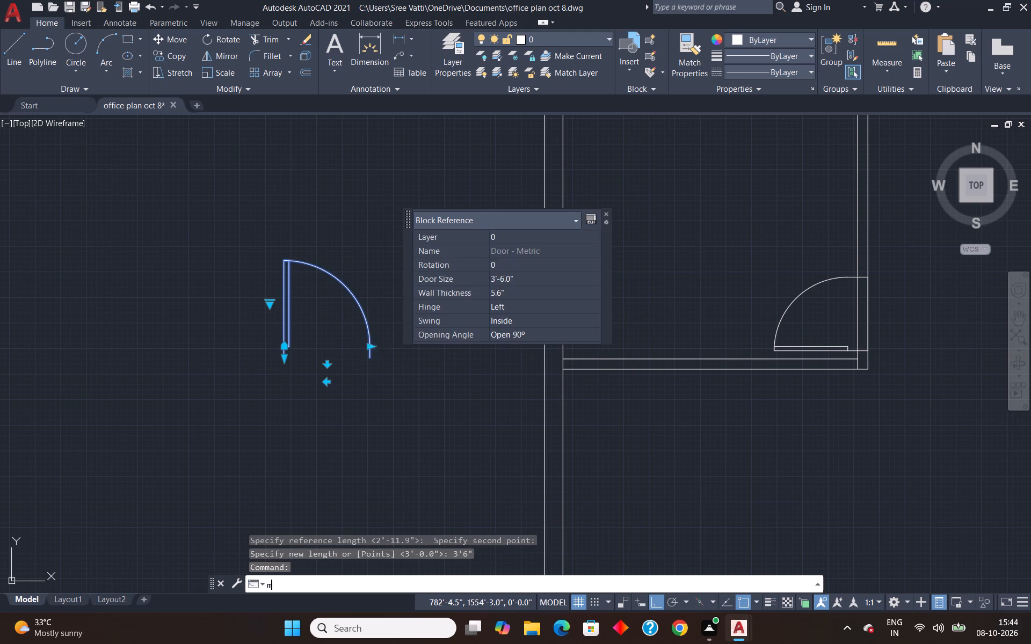
click(284, 360)
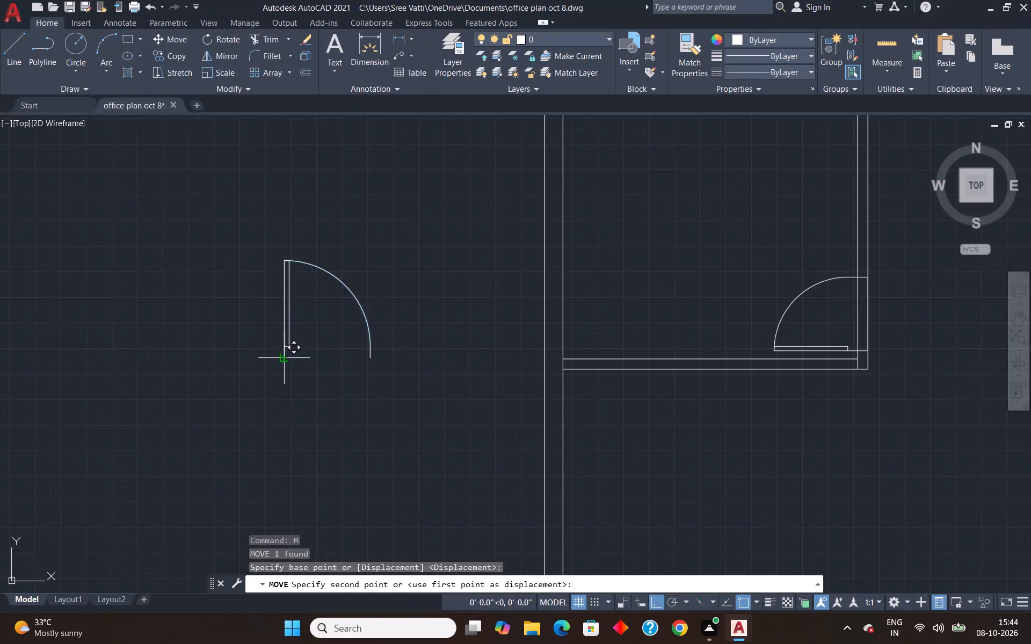
scroll(289, 356, down, 6)
scroll(328, 391, up, 5)
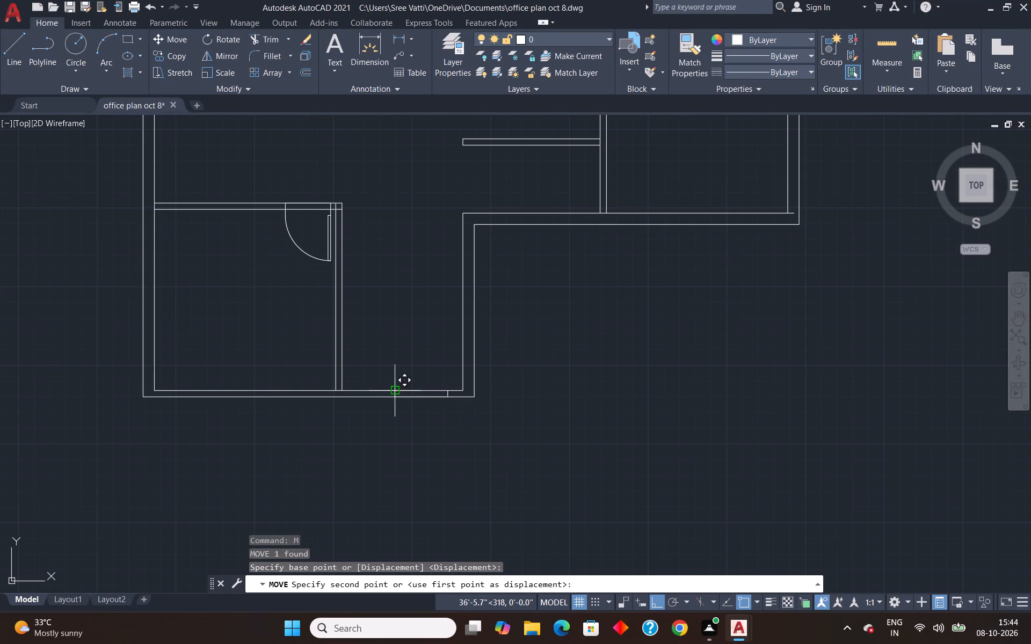
click(392, 389)
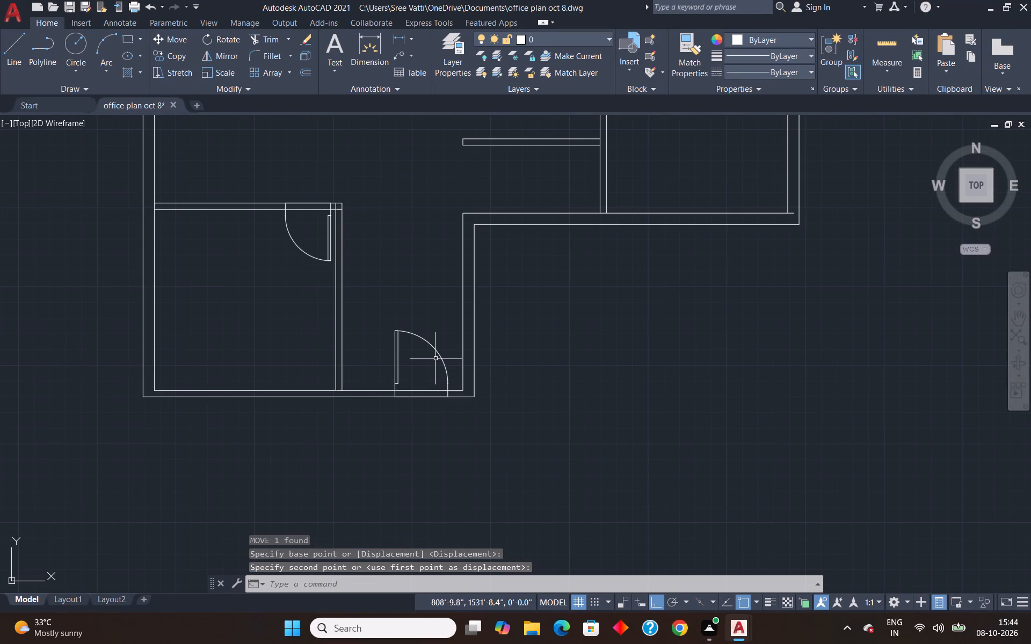
Copy the 3'6" entrance door block horizontally to the free space outside the plan, right of the lower wing.
click(441, 357)
text(co)
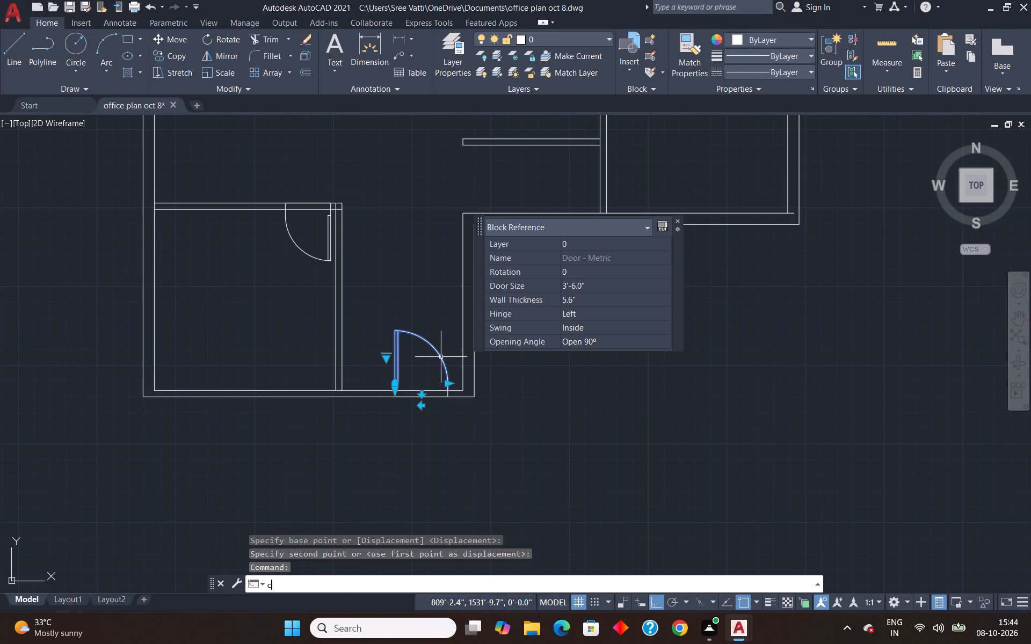
key(Return)
click(442, 365)
click(564, 386)
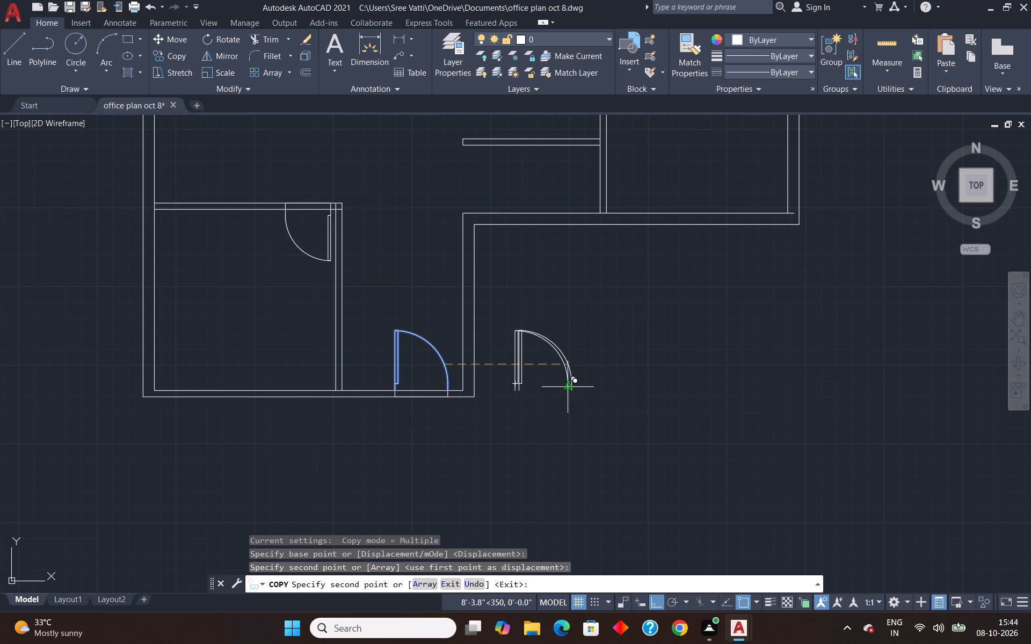
key(Escape)
Scale the copied door block outside the plan from its hinge-side end by reference, using its opening width and a new length of 2'6".
click(515, 379)
text(sc)
key(Return)
scroll(511, 382, up, 5)
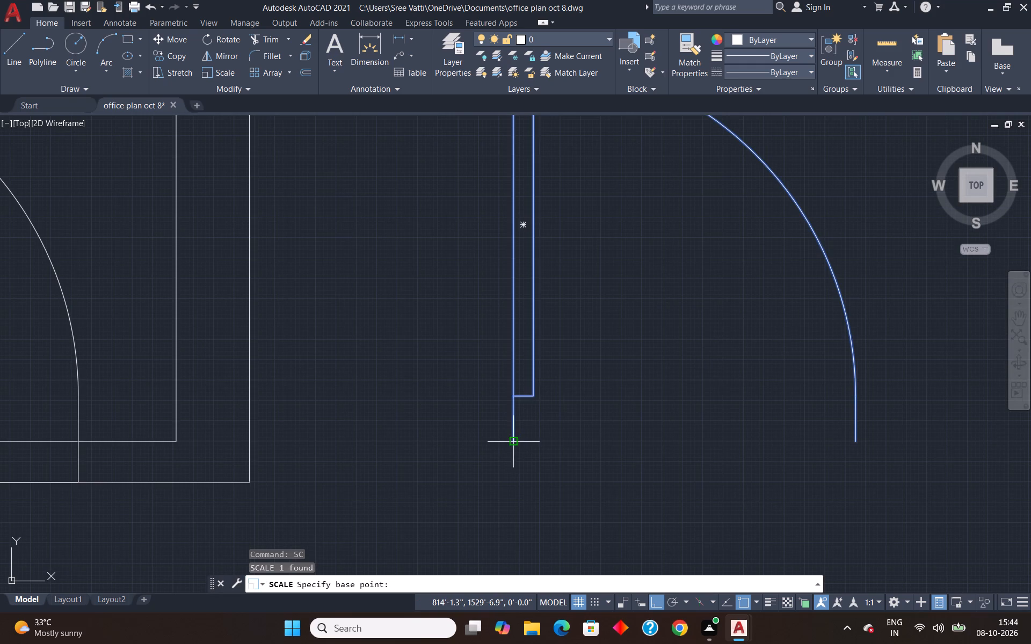
click(511, 445)
key(r)
key(Return)
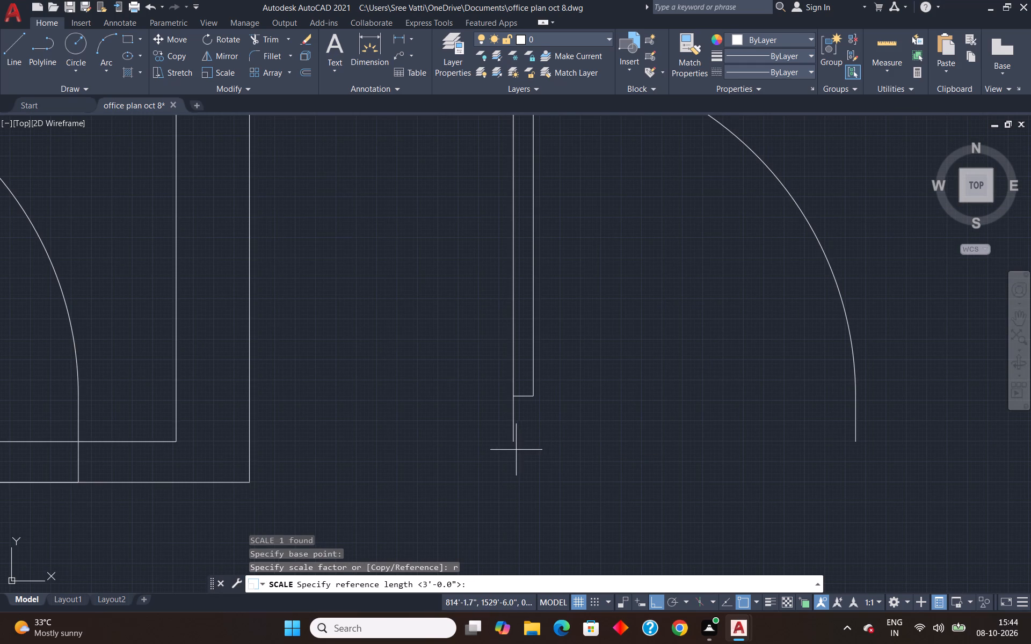
click(510, 446)
click(859, 441)
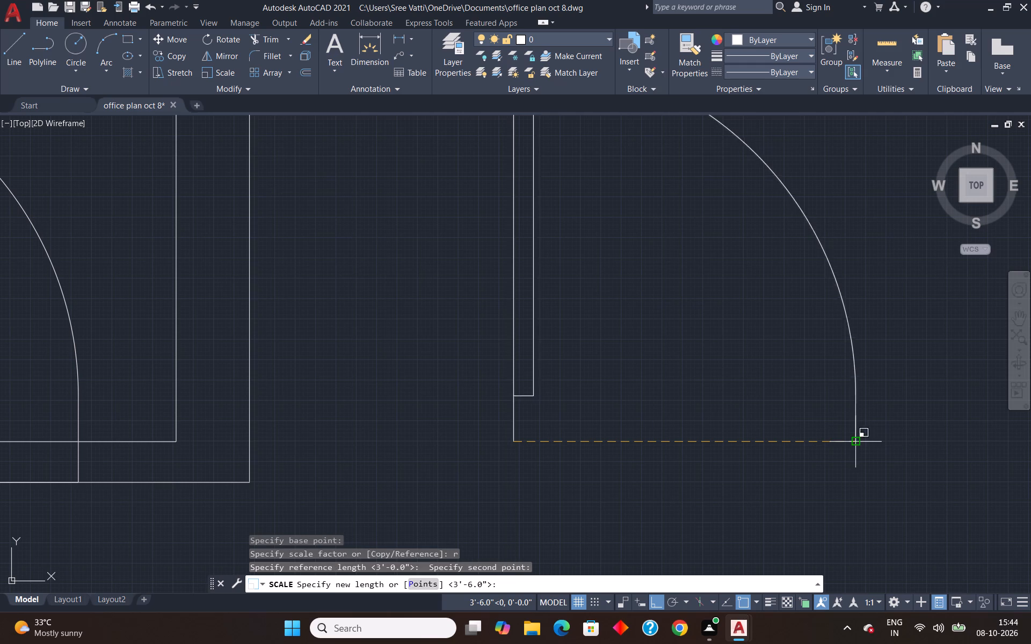
text(2'6")
key(Return)
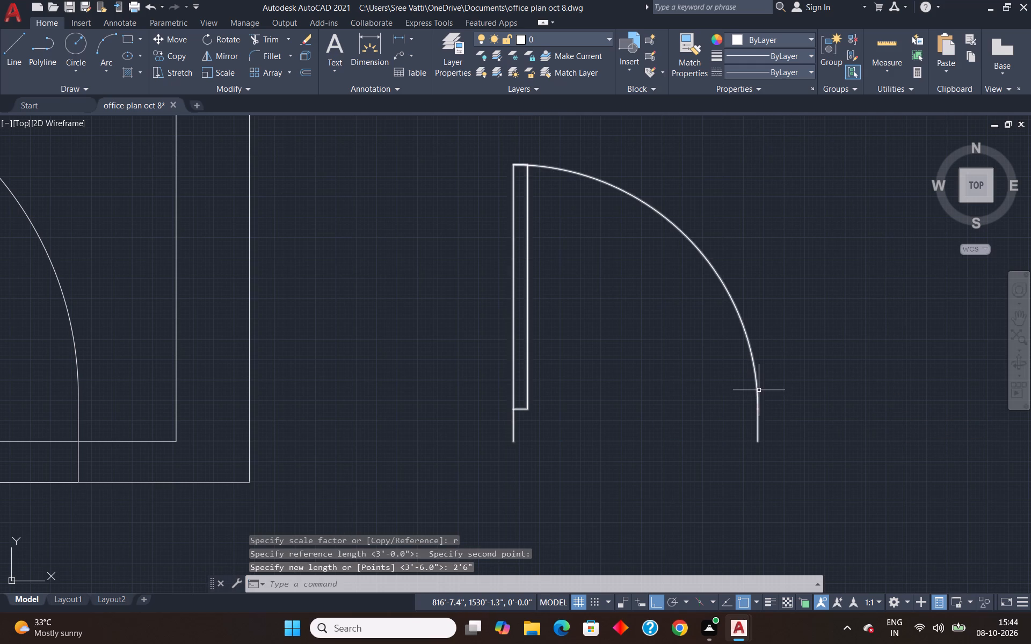
Move the 2'6" door block by its hinge-side end into the bottom wall of the small upper room.
click(759, 390)
key(m)
key(Return)
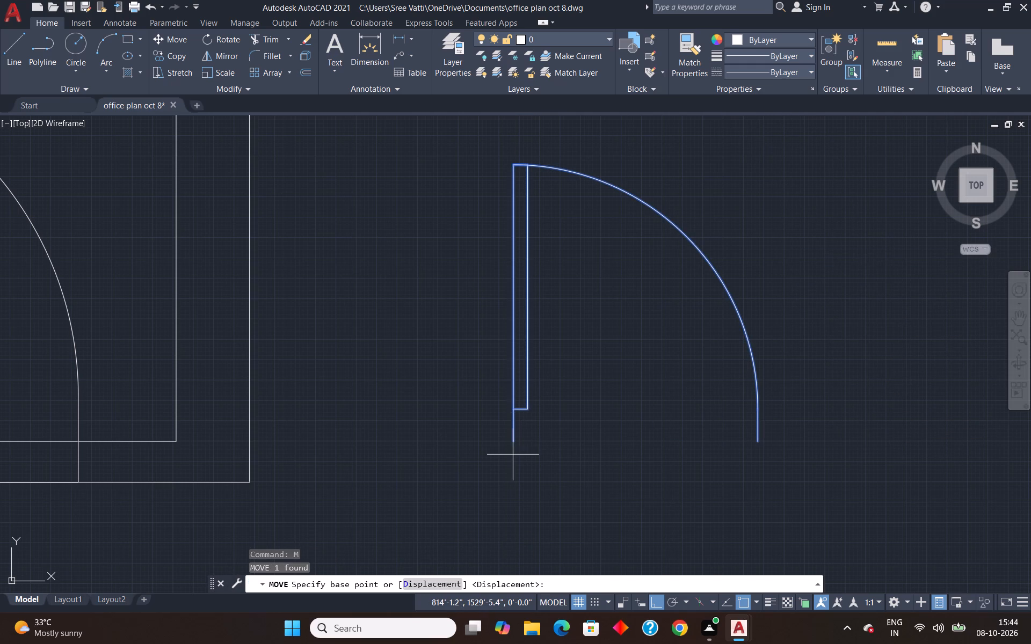
click(514, 440)
scroll(551, 376, down, 5)
scroll(597, 343, down, 3)
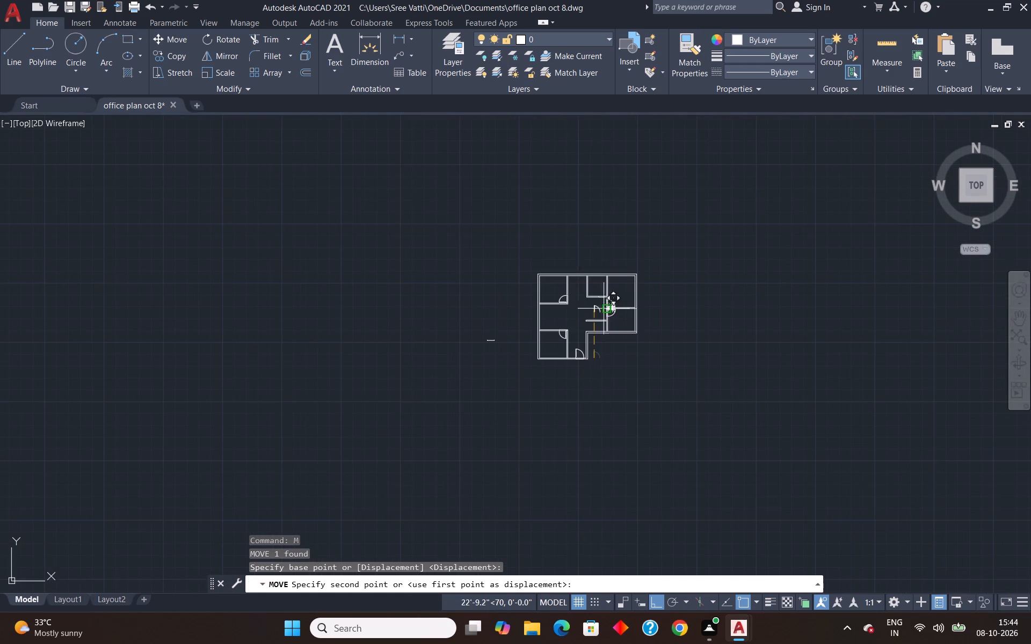
scroll(606, 304, up, 4)
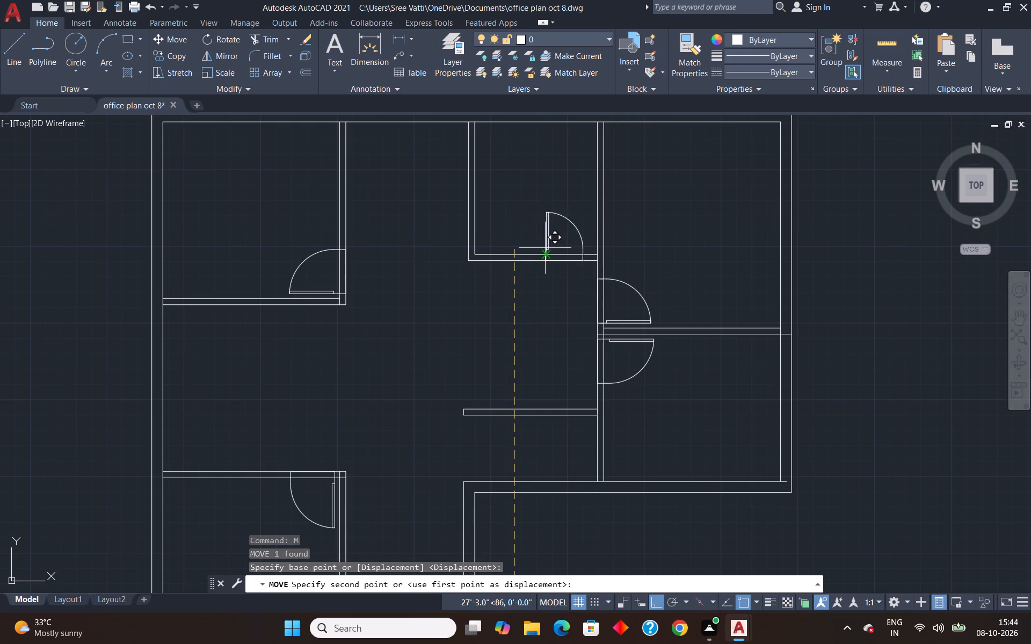
click(545, 248)
Trim the wall lines crossing all six door openings, from the upper-left room around to the bottom entrance.
text(tr)
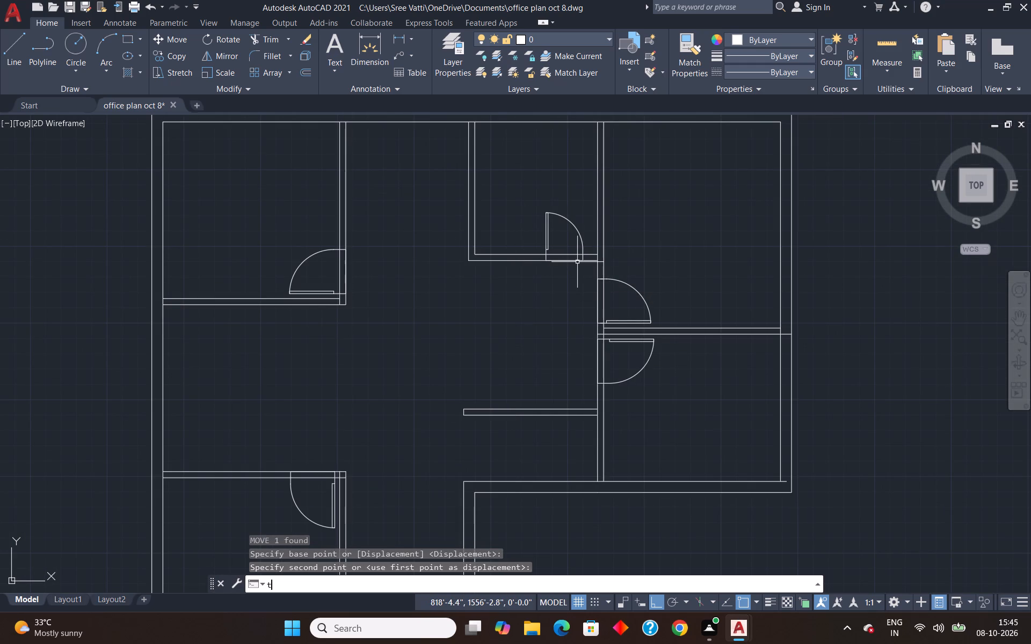
key(Return)
drag(321, 277, 442, 267)
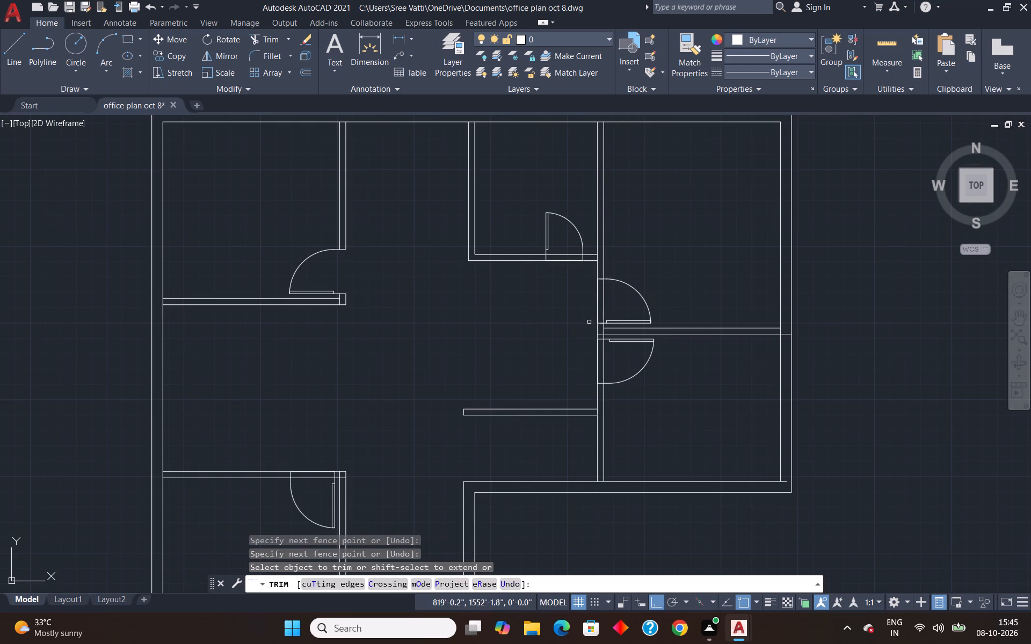
drag(569, 244, 577, 305)
drag(618, 299, 537, 316)
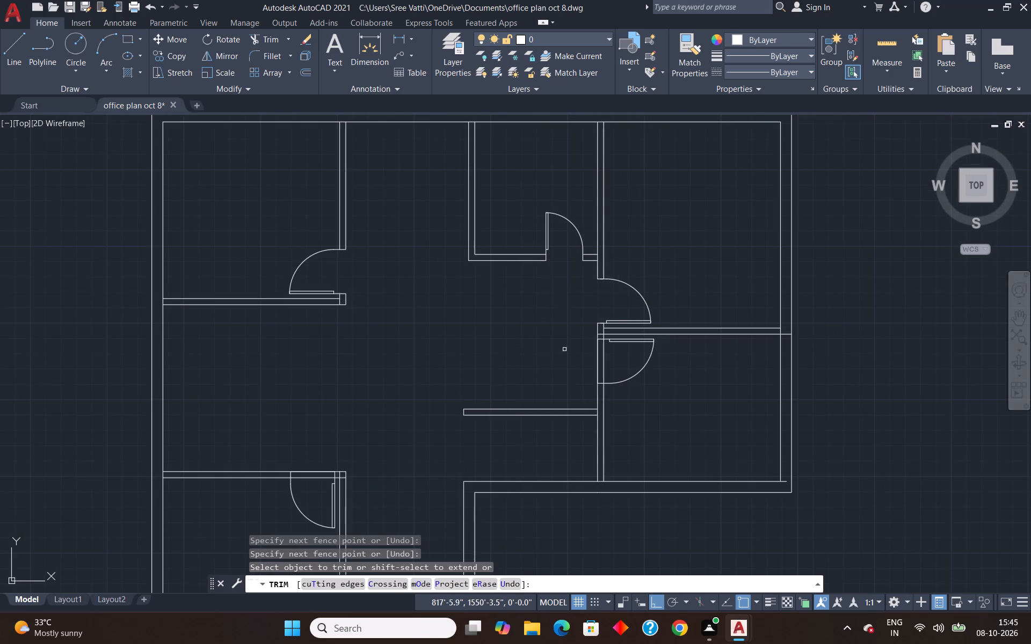
drag(620, 353, 557, 366)
scroll(592, 338, down, 3)
scroll(562, 399, up, 3)
drag(390, 340, 401, 273)
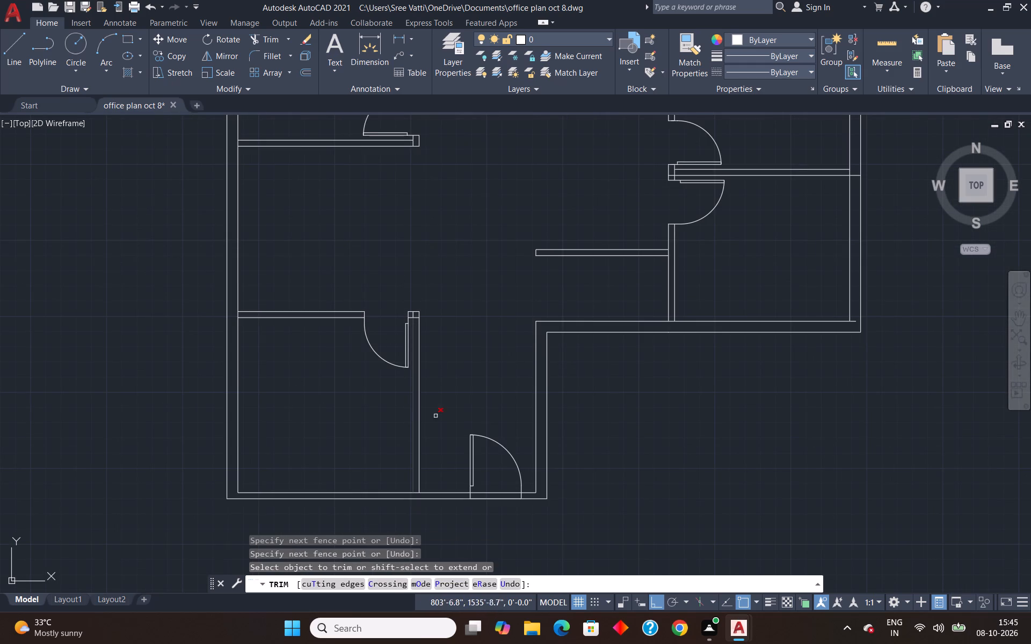
drag(483, 482, 510, 536)
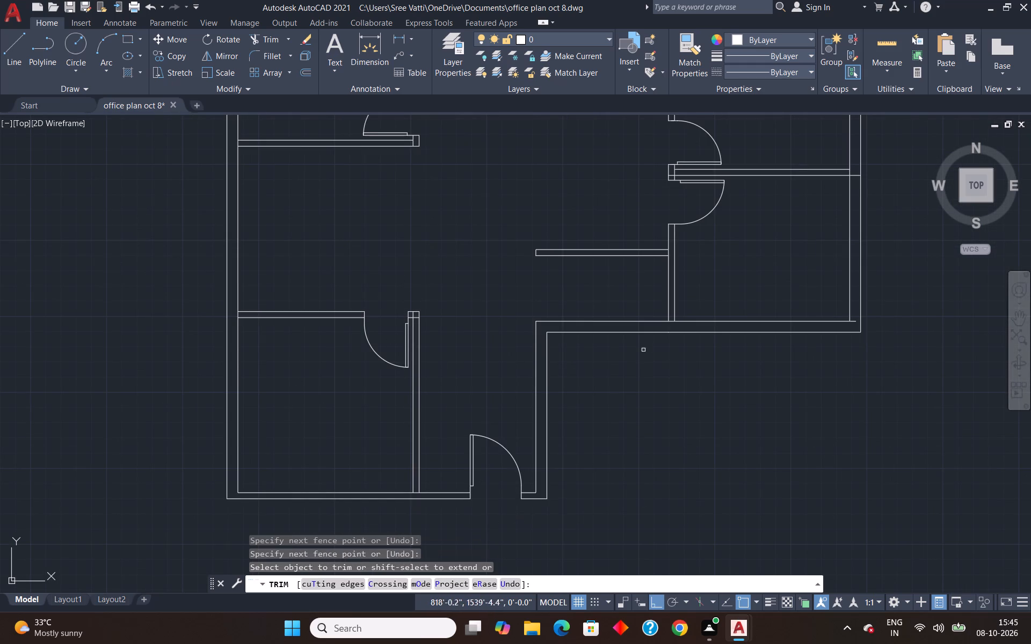
Trim the overlapping lines of the right-hand rooms where their dividing partition meets both walls, and the overshoot at their lower-right inner corner.
scroll(683, 165, up, 4)
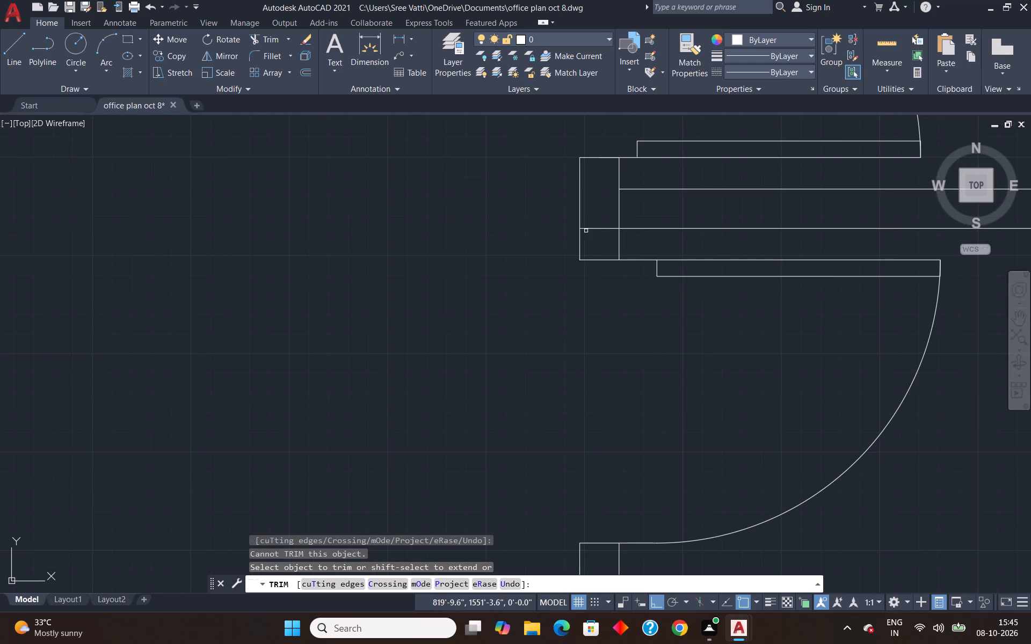
drag(601, 219, 599, 238)
drag(611, 210, 654, 215)
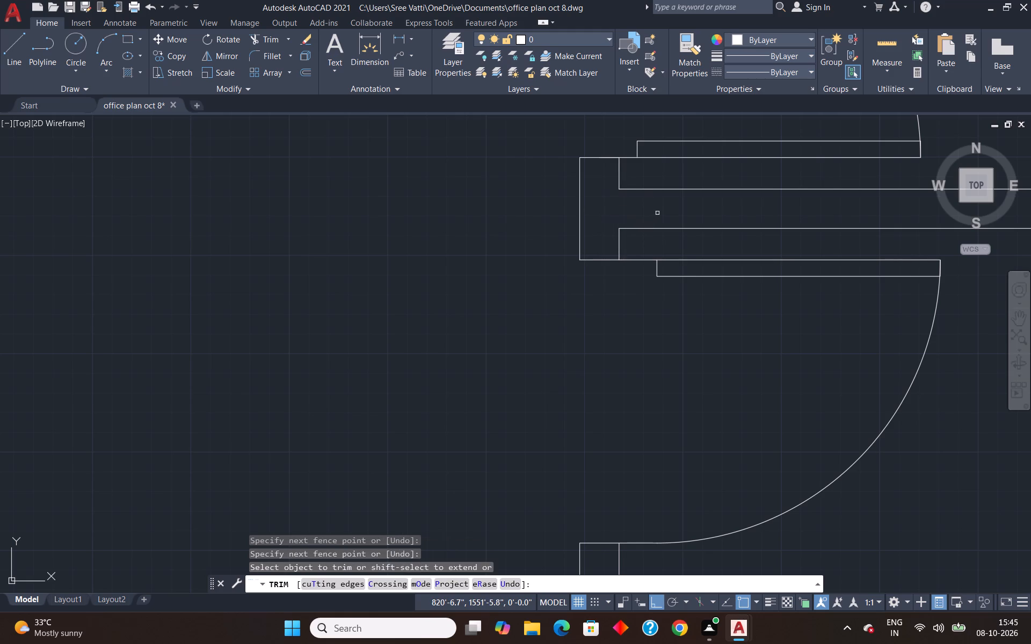
scroll(656, 210, down, 5)
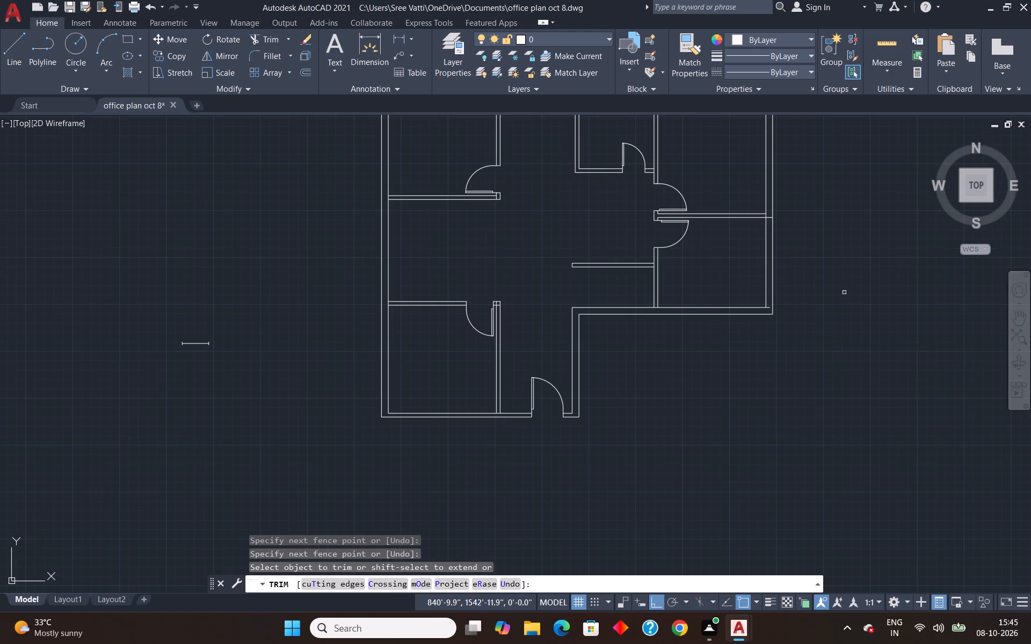
scroll(777, 308, up, 4)
drag(702, 292, 701, 314)
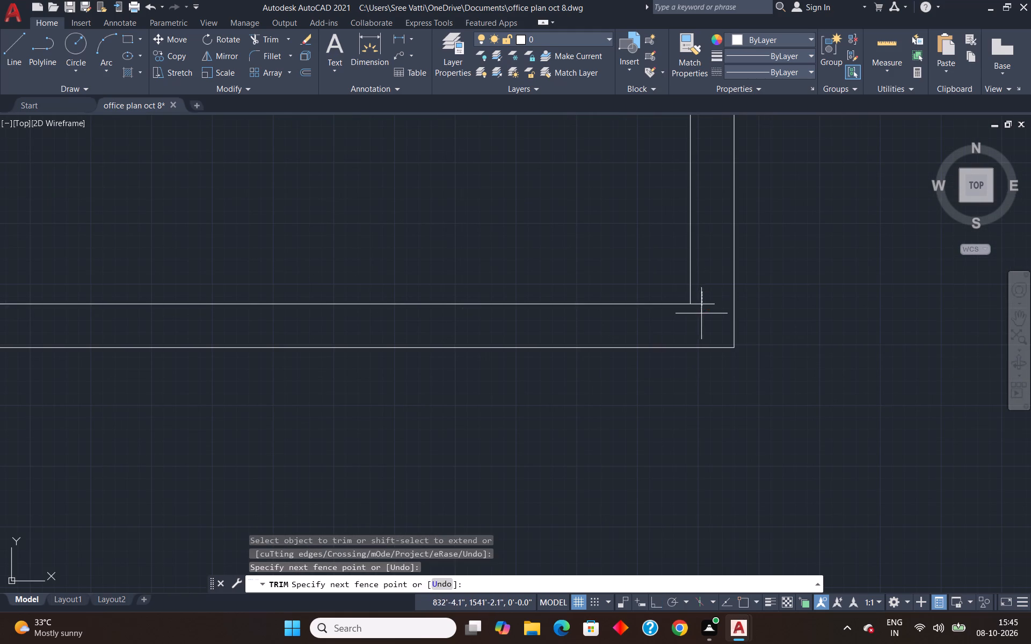
drag(701, 314, 700, 316)
scroll(792, 319, down, 4)
scroll(787, 230, up, 4)
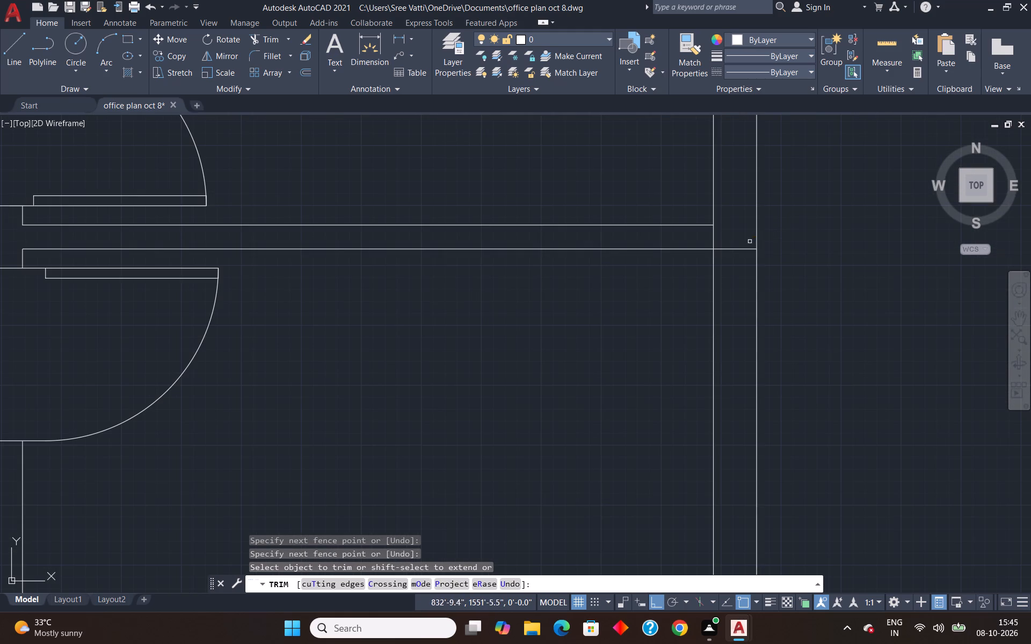
drag(709, 243, 736, 270)
Trim the top outer wall's inner line between the faces of the three vertical partitions that meet it.
scroll(747, 289, down, 4)
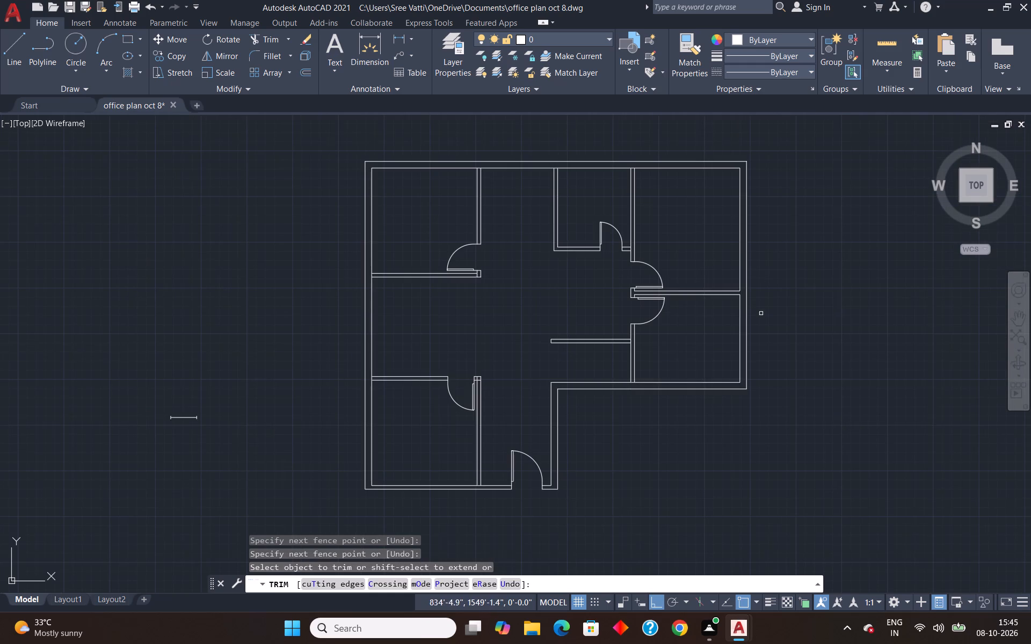
scroll(626, 170, up, 5)
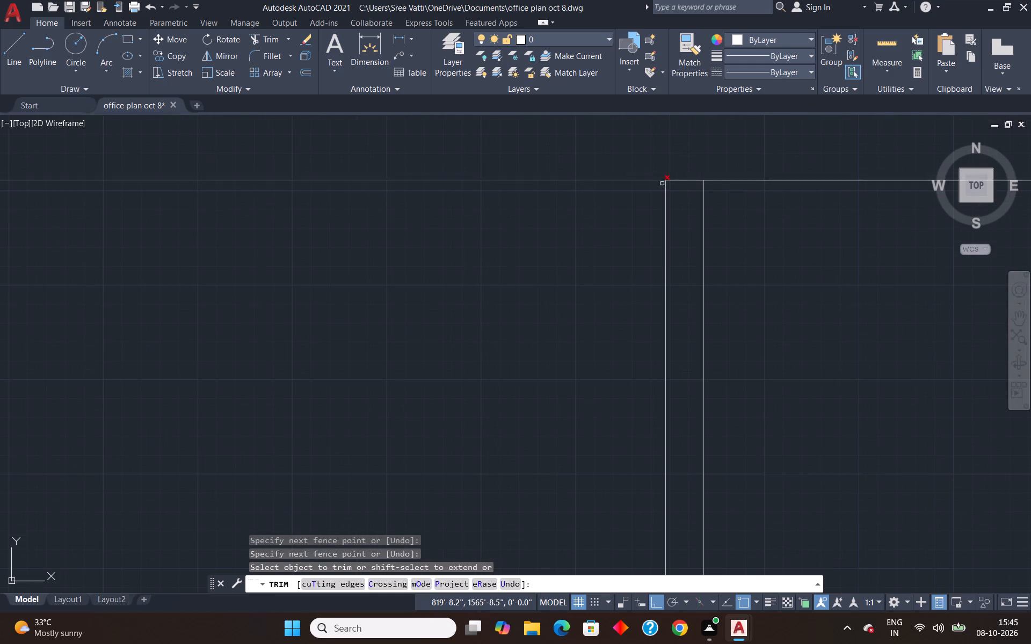
drag(686, 166, 685, 200)
scroll(688, 190, down, 4)
scroll(571, 191, up, 2)
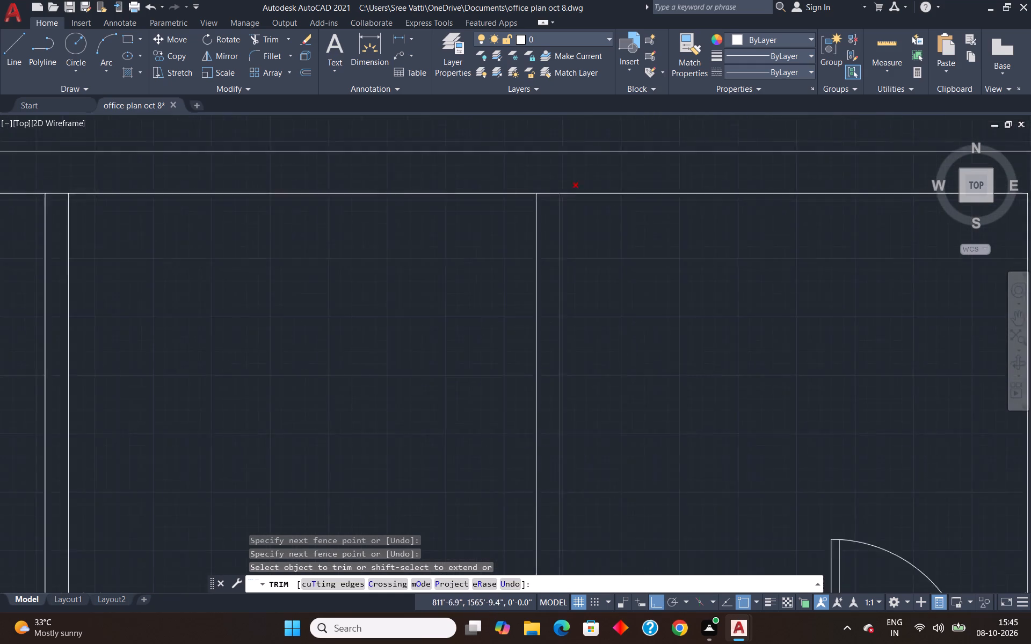
scroll(570, 191, up, 2)
drag(538, 184, 534, 218)
scroll(541, 192, down, 5)
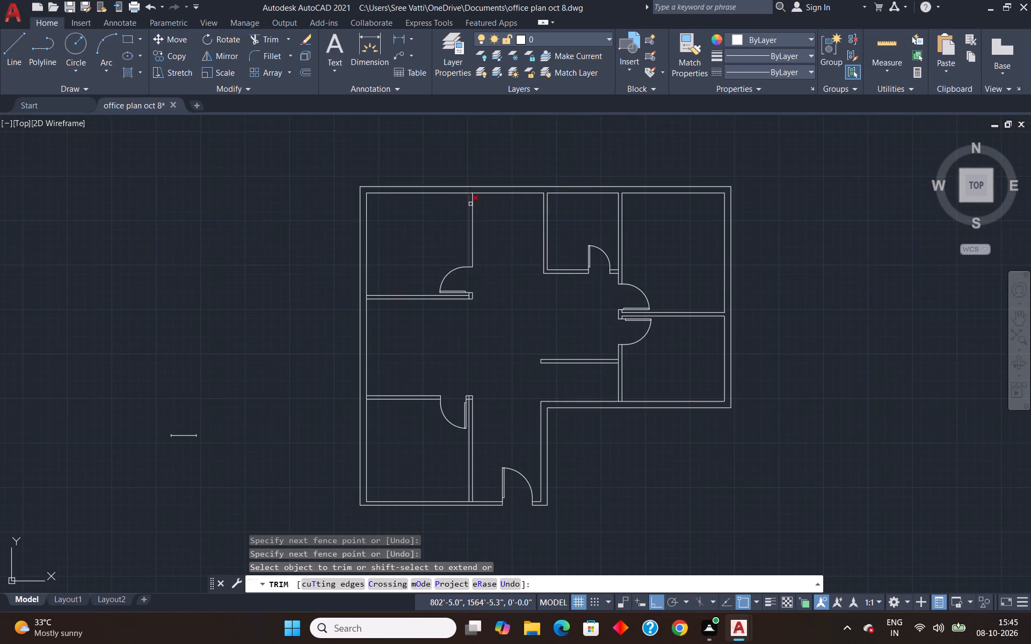
scroll(469, 194, up, 5)
drag(449, 213, 456, 244)
scroll(459, 224, down, 5)
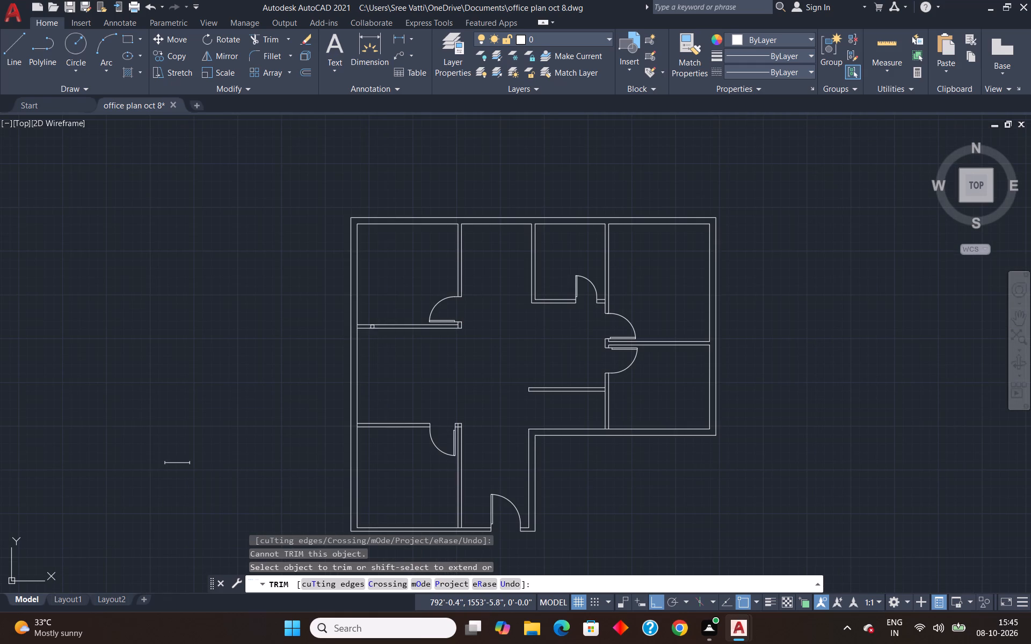
Trim the left outer wall's inner line between the faces of the two horizontal partitions that meet it.
scroll(367, 327, up, 4)
drag(272, 330, 324, 327)
scroll(350, 328, down, 4)
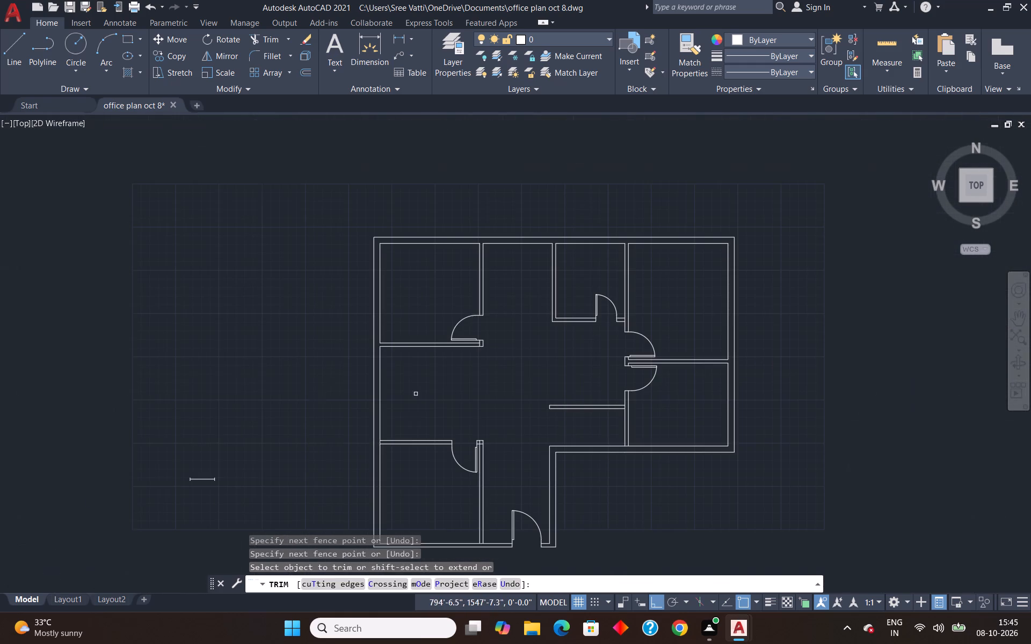
scroll(365, 448, up, 4)
drag(434, 429, 481, 434)
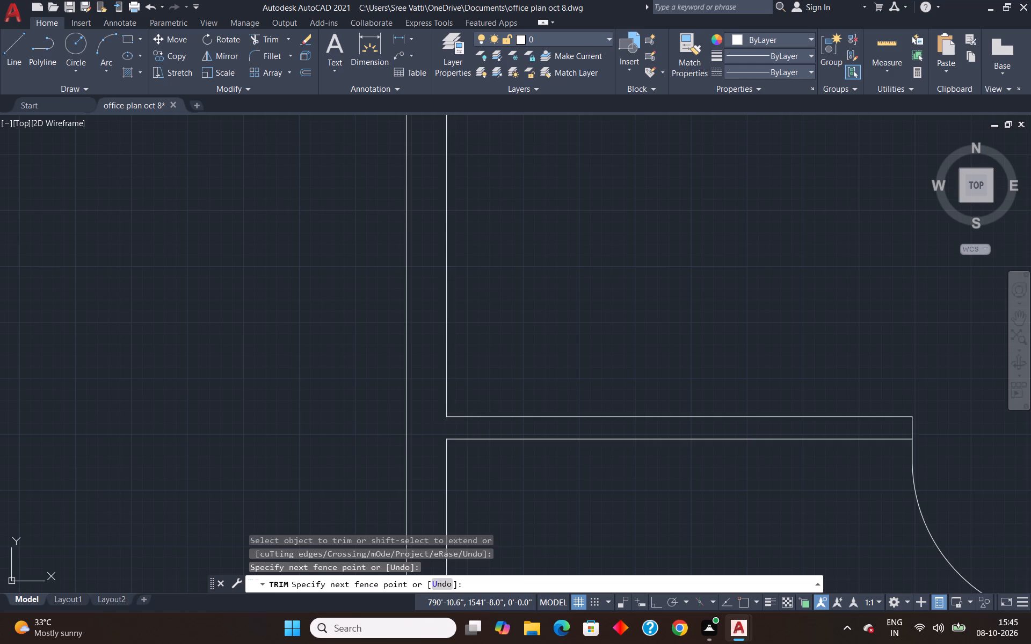
Trim the inner lines of the bottom outer walls where the lower-left and lower-right rooms' vertical partitions meet them, and end trimming.
scroll(485, 432, down, 5)
scroll(496, 506, up, 5)
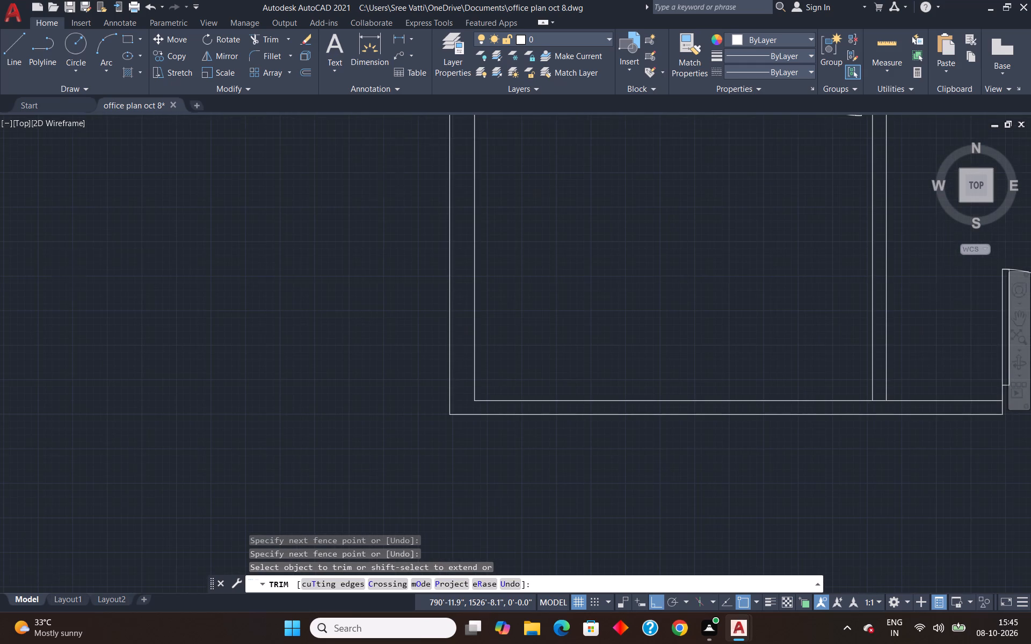
scroll(499, 497, down, 3)
scroll(655, 450, up, 4)
drag(584, 502, 585, 513)
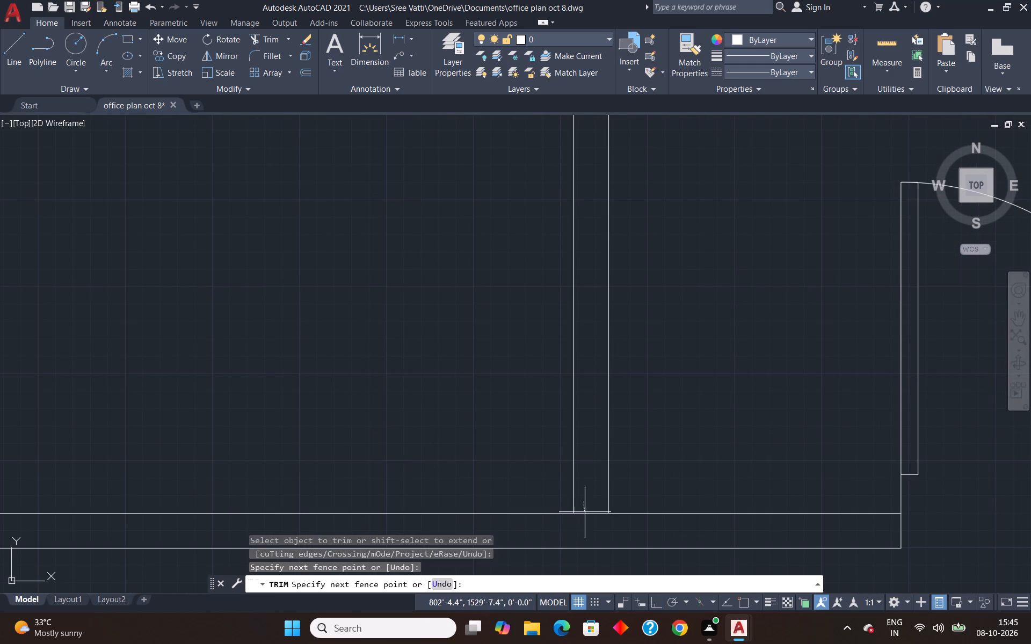
drag(585, 513, 588, 526)
scroll(902, 516, down, 5)
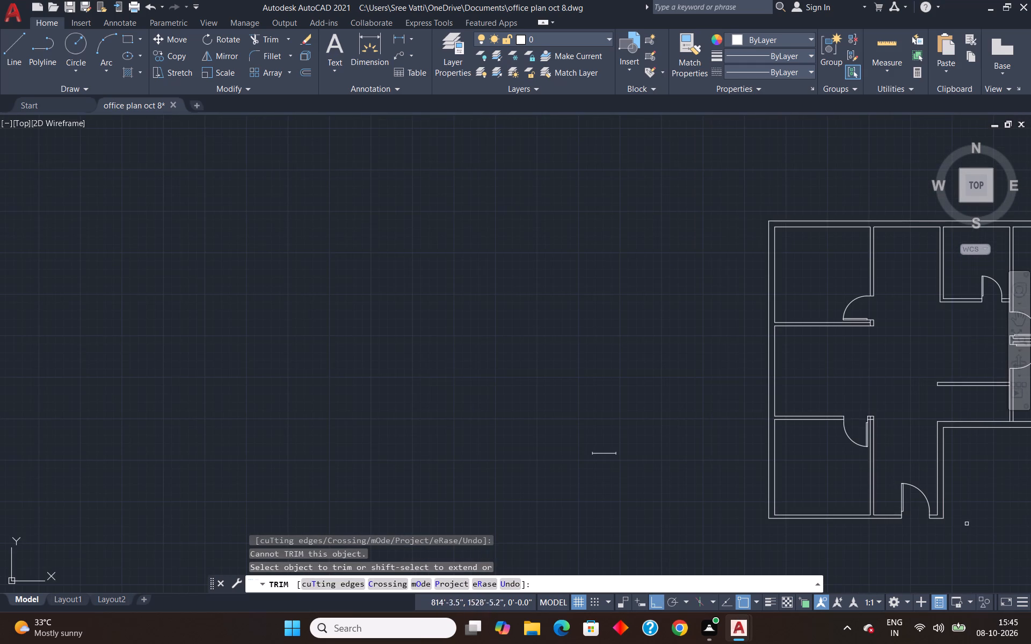
scroll(940, 495, down, 5)
scroll(954, 482, up, 5)
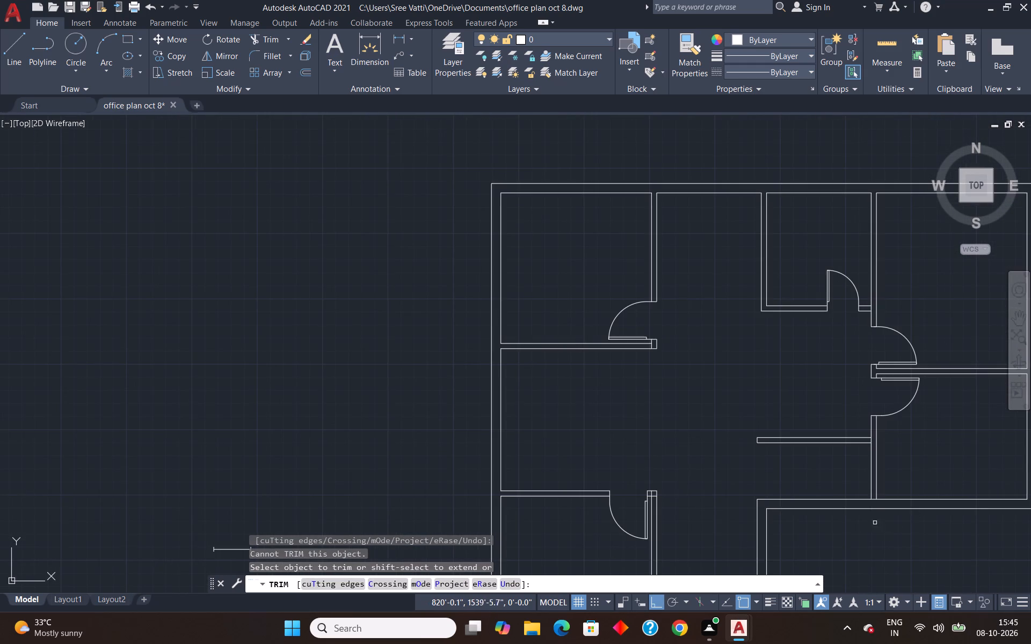
scroll(874, 506, up, 4)
drag(852, 463, 850, 505)
scroll(851, 495, down, 5)
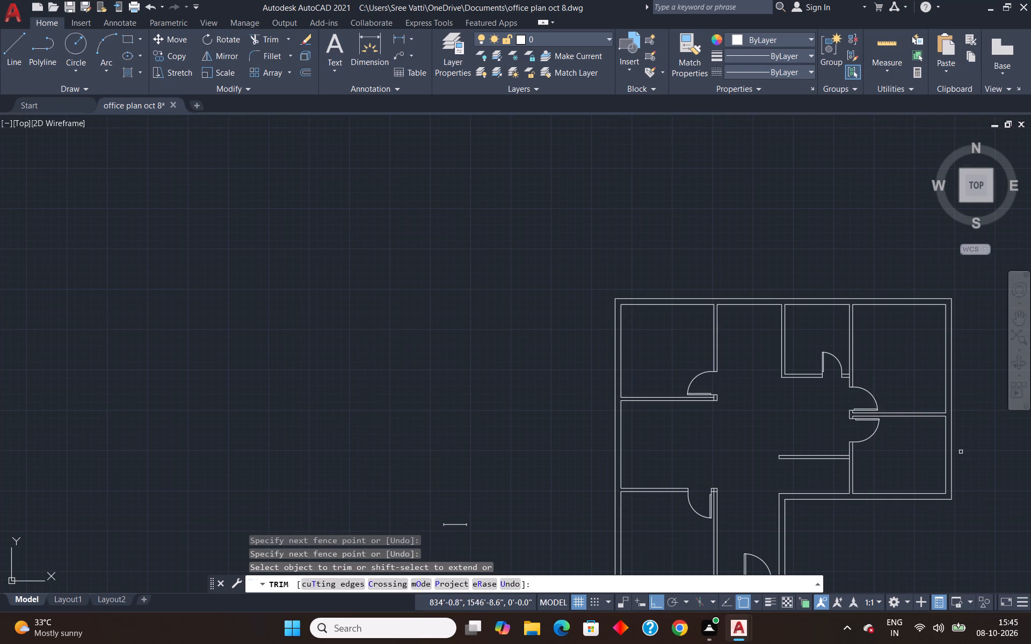
key(Escape)
scroll(889, 401, down, 4)
scroll(887, 411, up, 3)
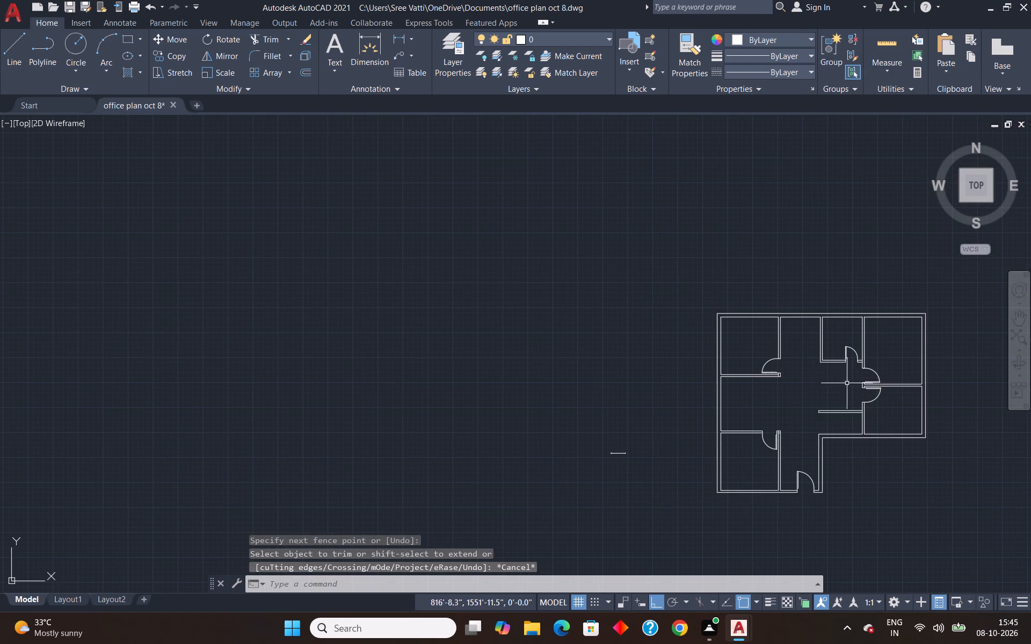
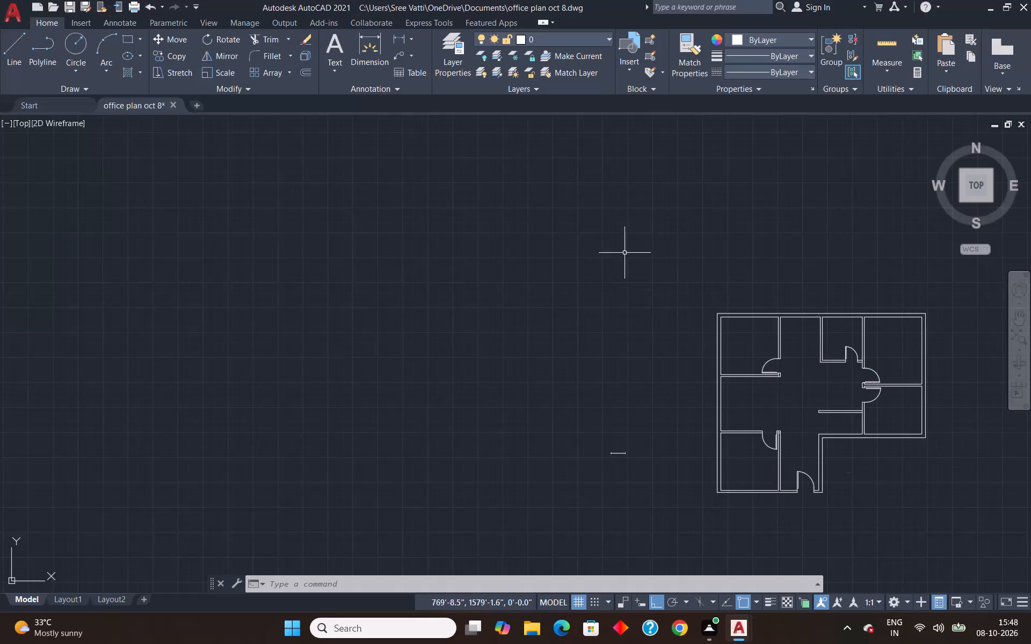
Scale the loose window block beside the plan by reference from its left end, making its full width 4'.
scroll(947, 471, up, 2)
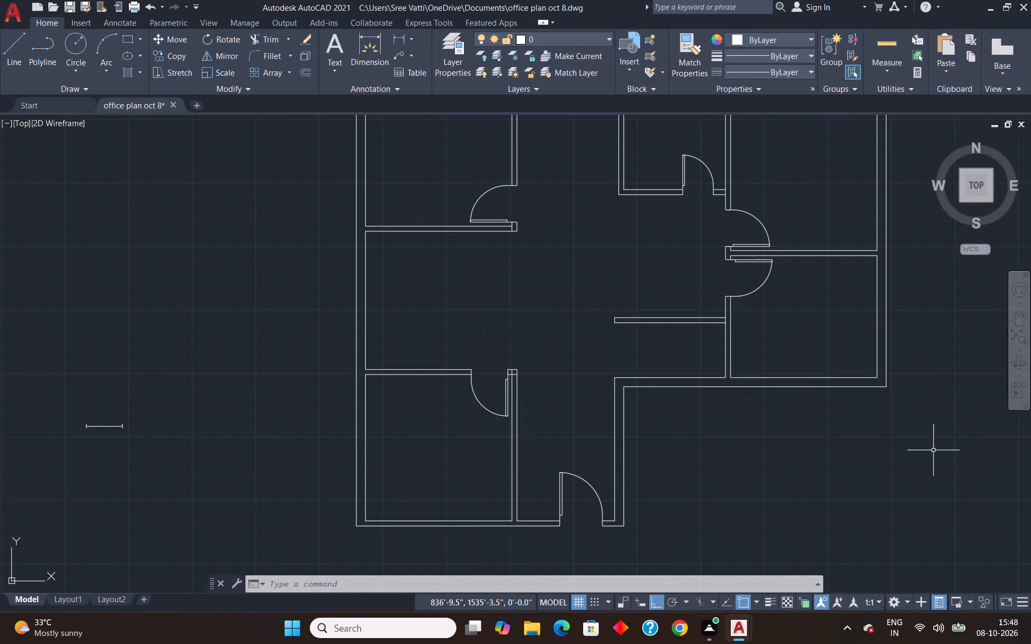
scroll(770, 320, down, 5)
scroll(710, 298, up, 4)
scroll(713, 246, down, 5)
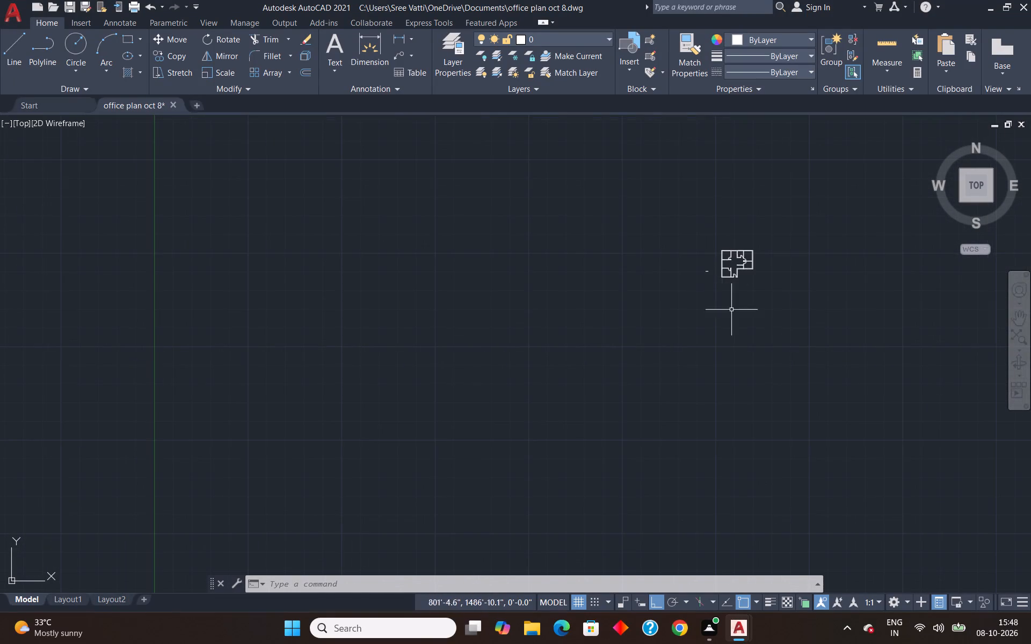
scroll(721, 308, up, 3)
scroll(658, 170, up, 4)
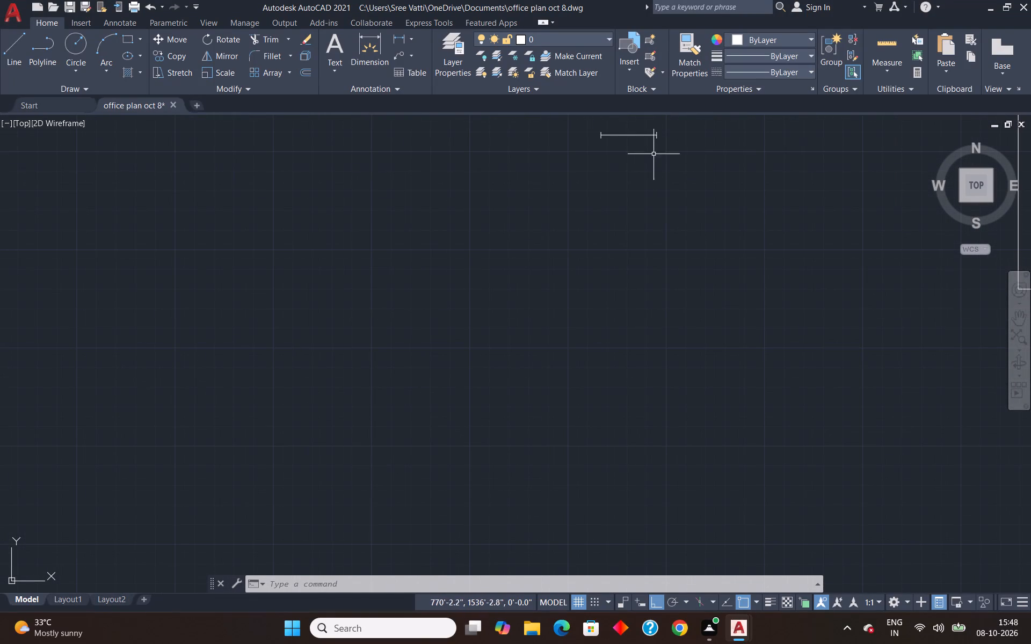
click(642, 134)
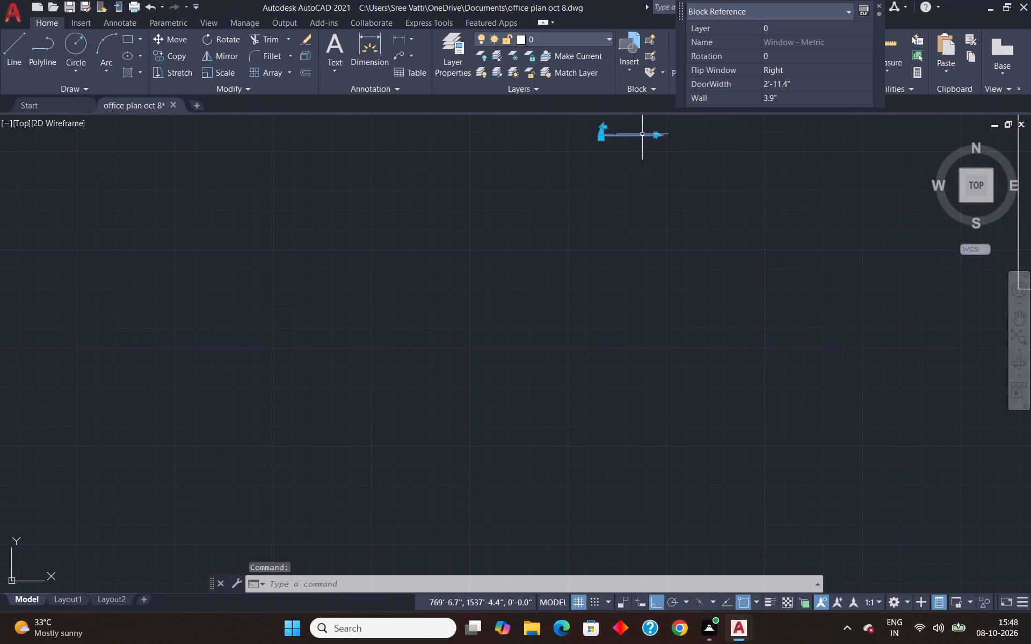
text(sc)
key(Return)
scroll(641, 195, down, 1)
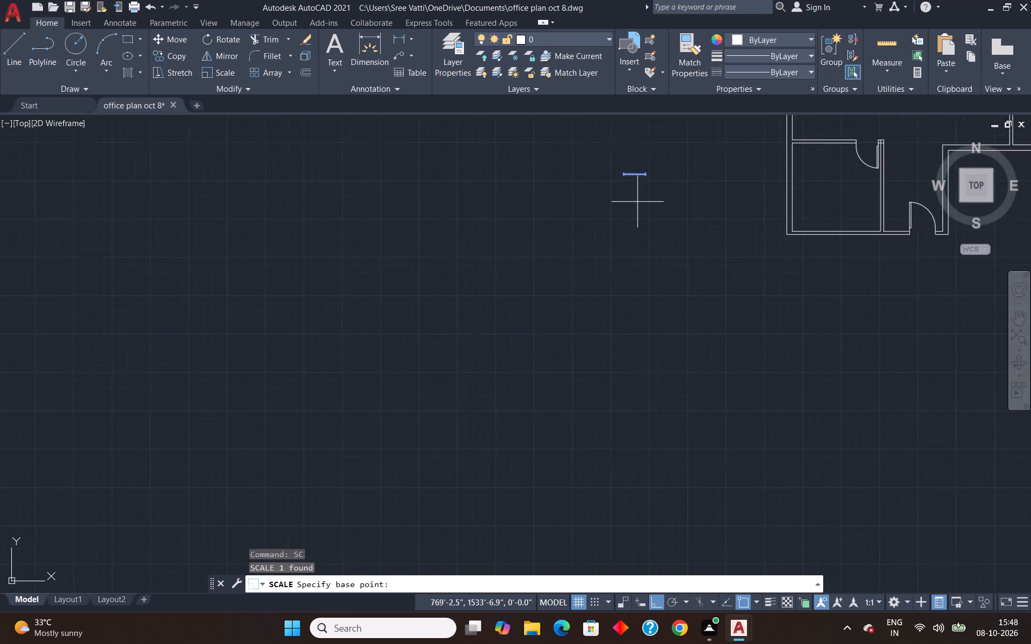
scroll(637, 202, down, 3)
scroll(642, 183, up, 3)
scroll(593, 223, up, 3)
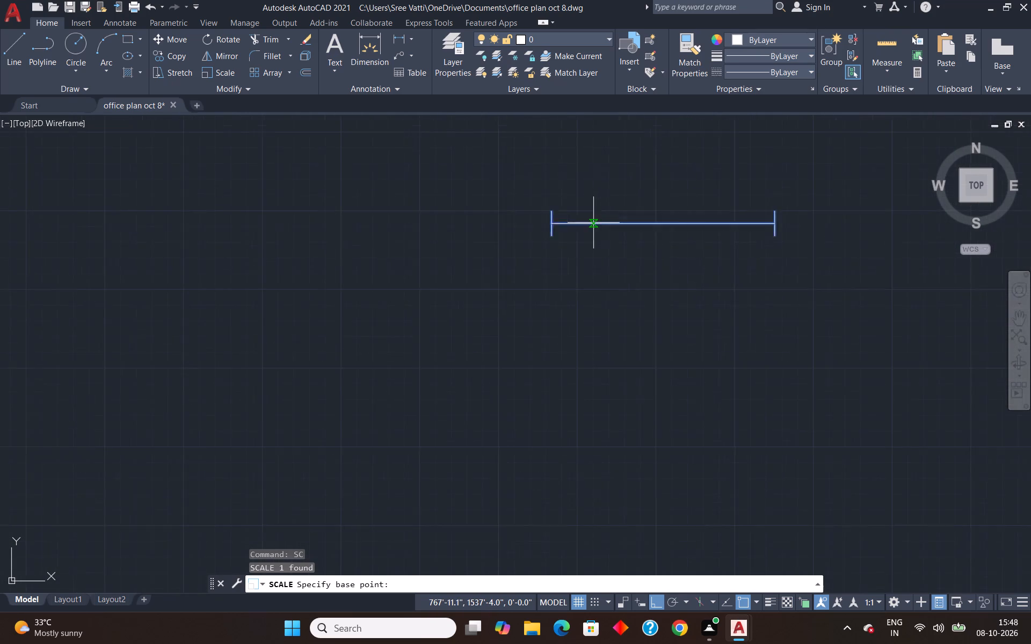
scroll(593, 223, up, 2)
click(528, 219)
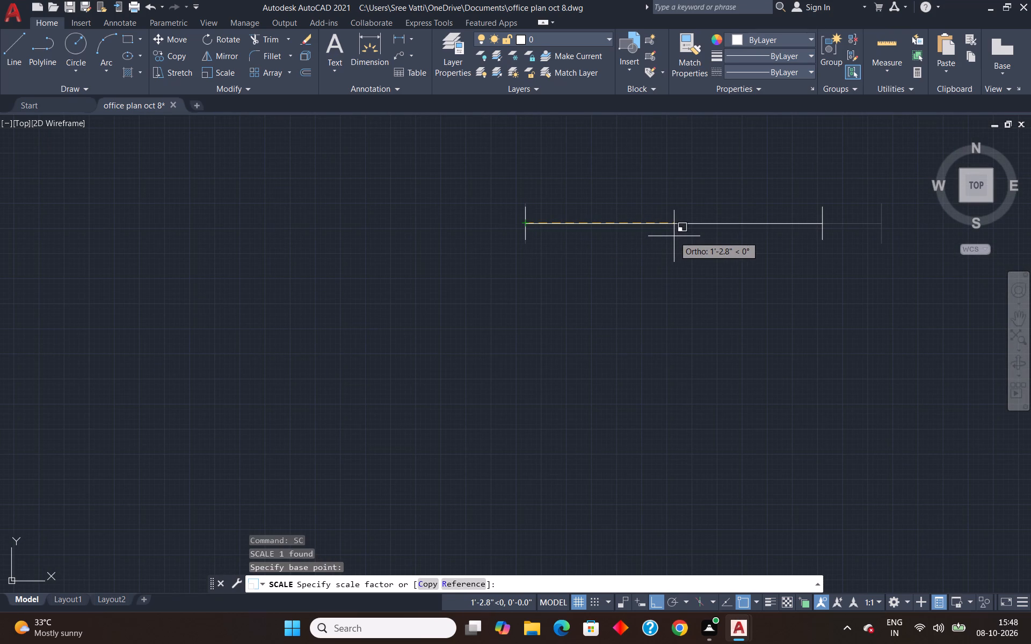
key(r)
key(Return)
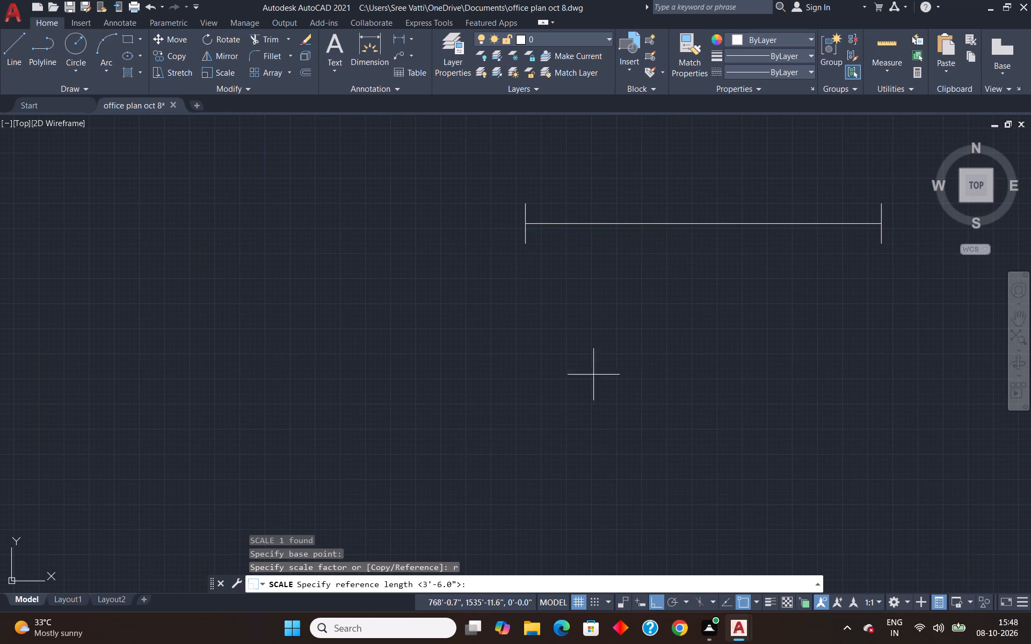
click(528, 223)
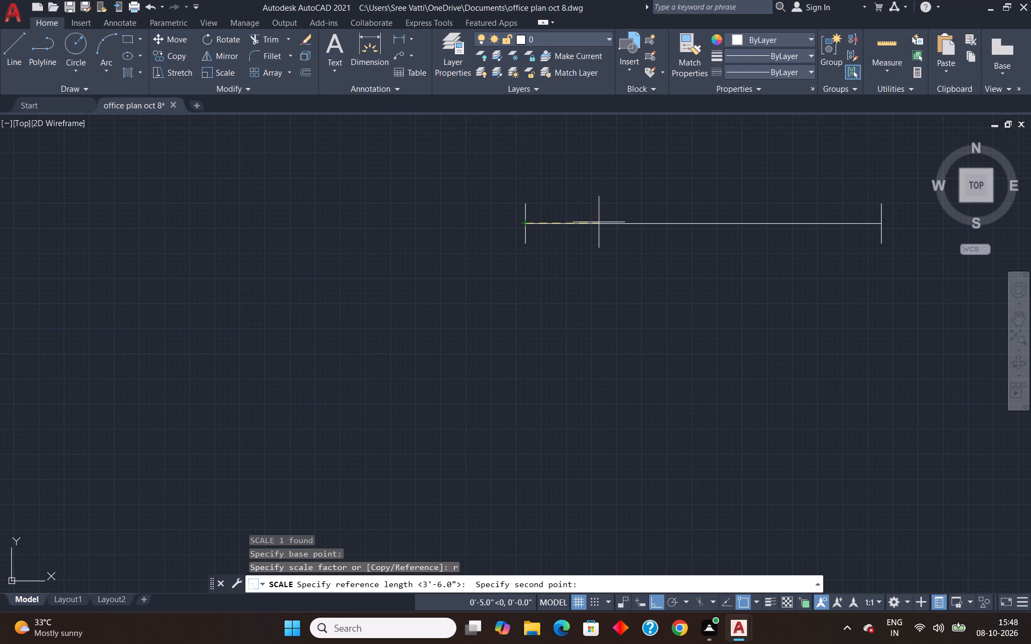
click(881, 227)
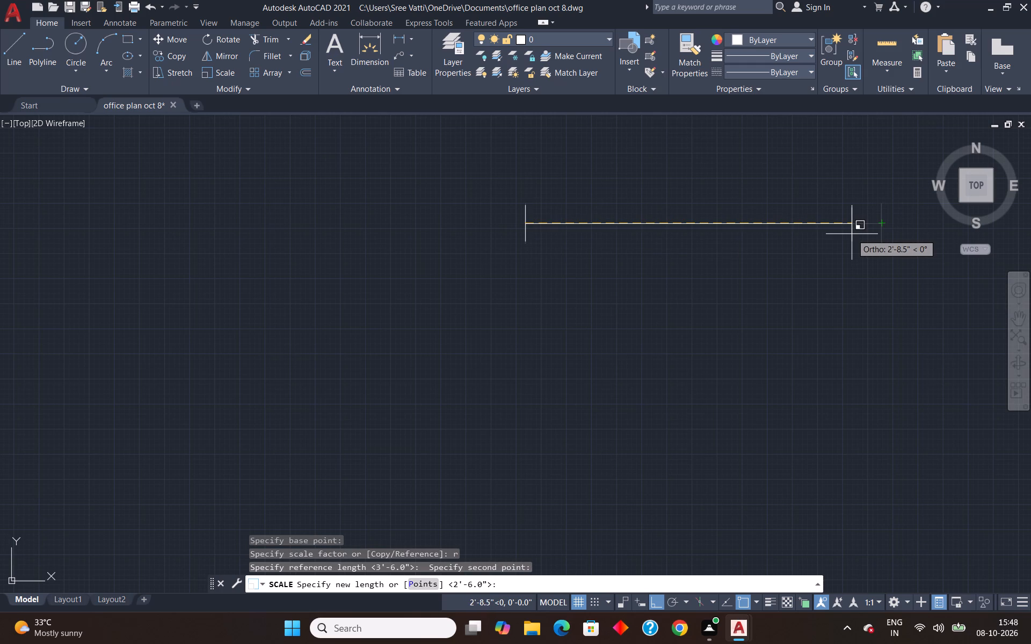
text(4')
key(Return)
Outline a 4' wide window opening across the upper-left room's top outer wall, starting 4' left of its upper-right inner corner.
scroll(823, 229, down, 5)
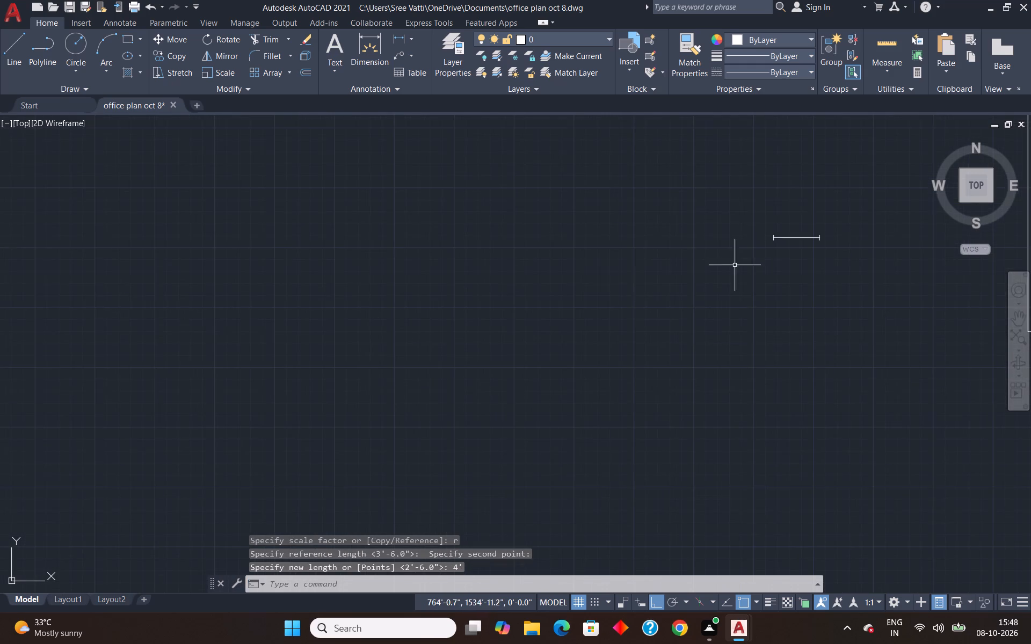
scroll(764, 262, down, 4)
scroll(868, 217, up, 3)
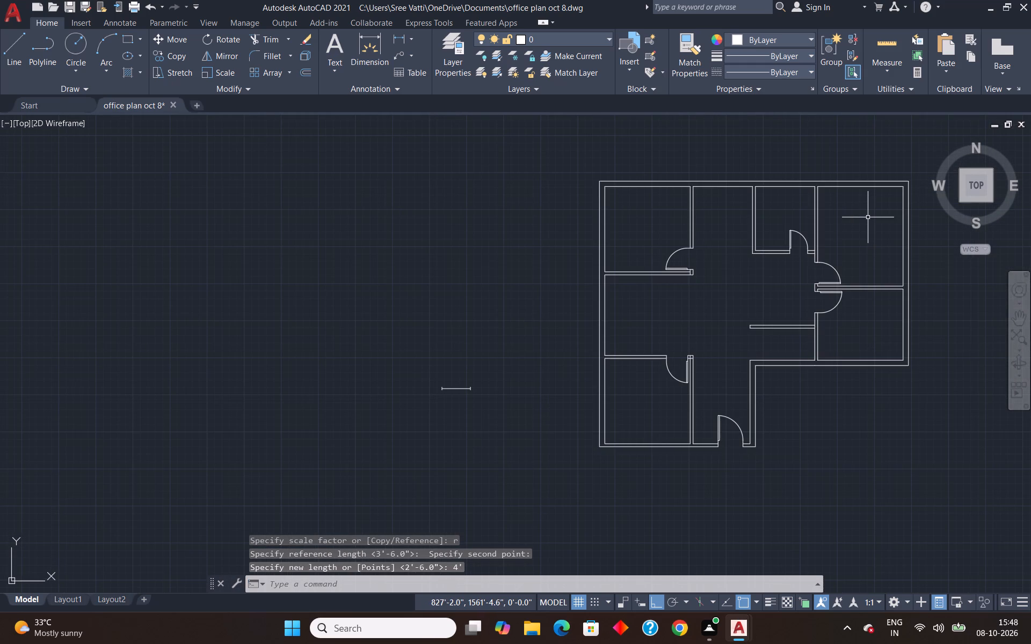
key(l)
key(Return)
text(tk)
key(Return)
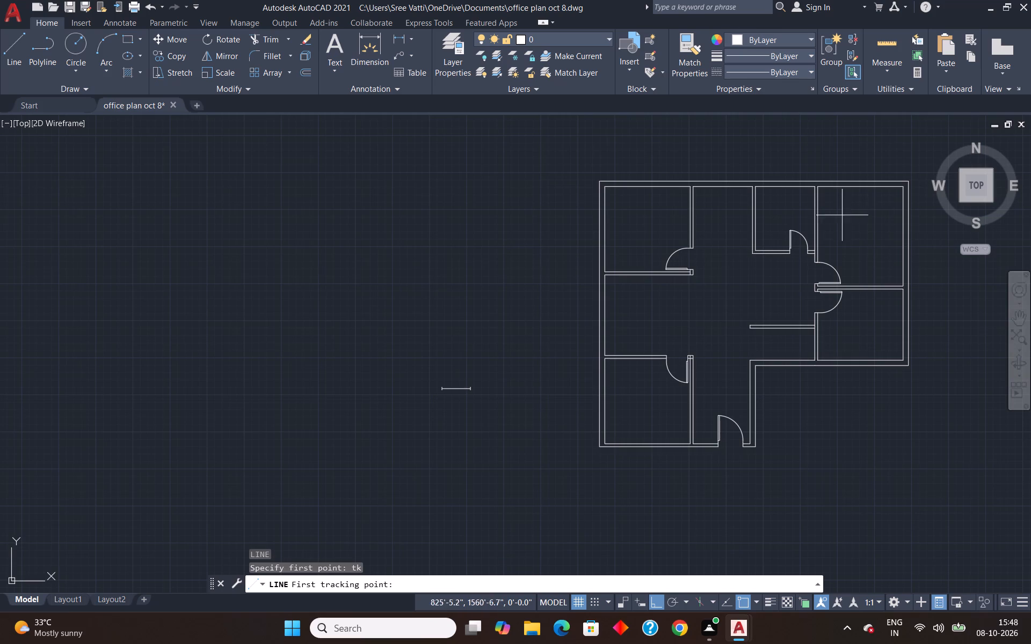
scroll(694, 195, up, 4)
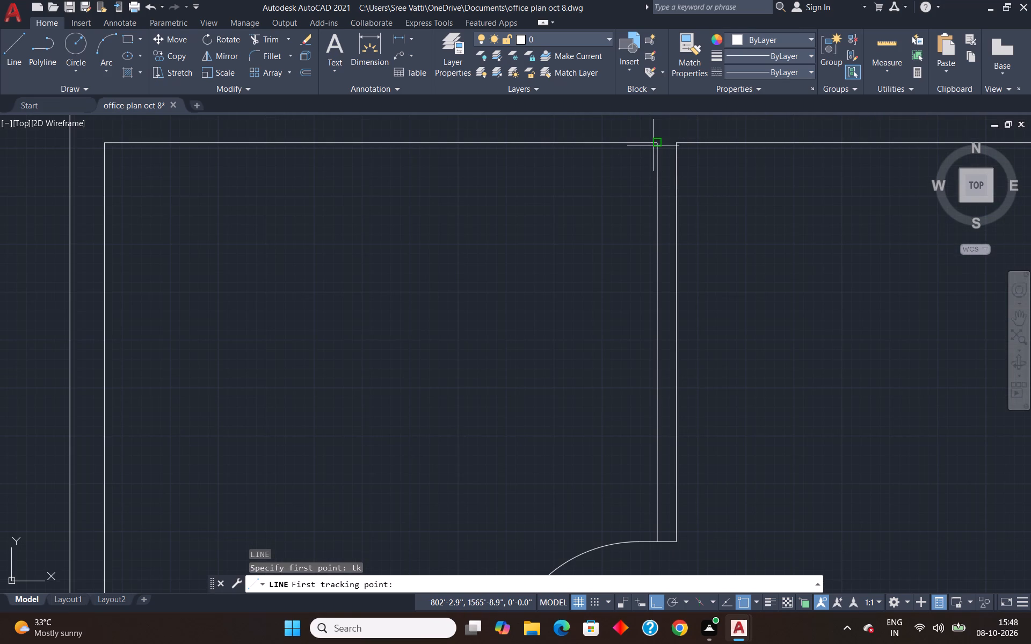
click(658, 145)
text(4')
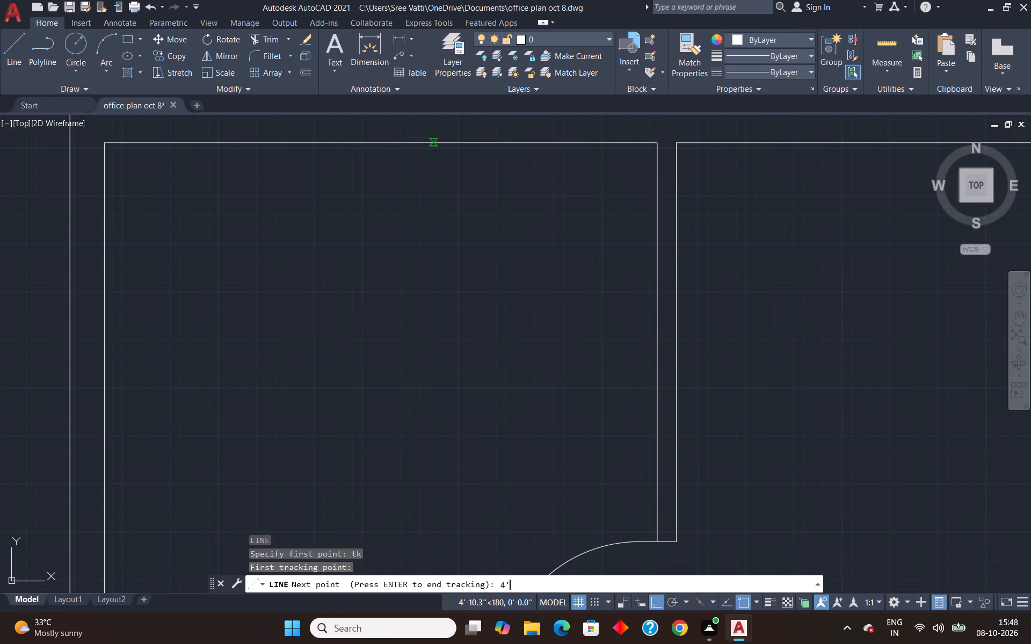
key(Return)
key(Return)
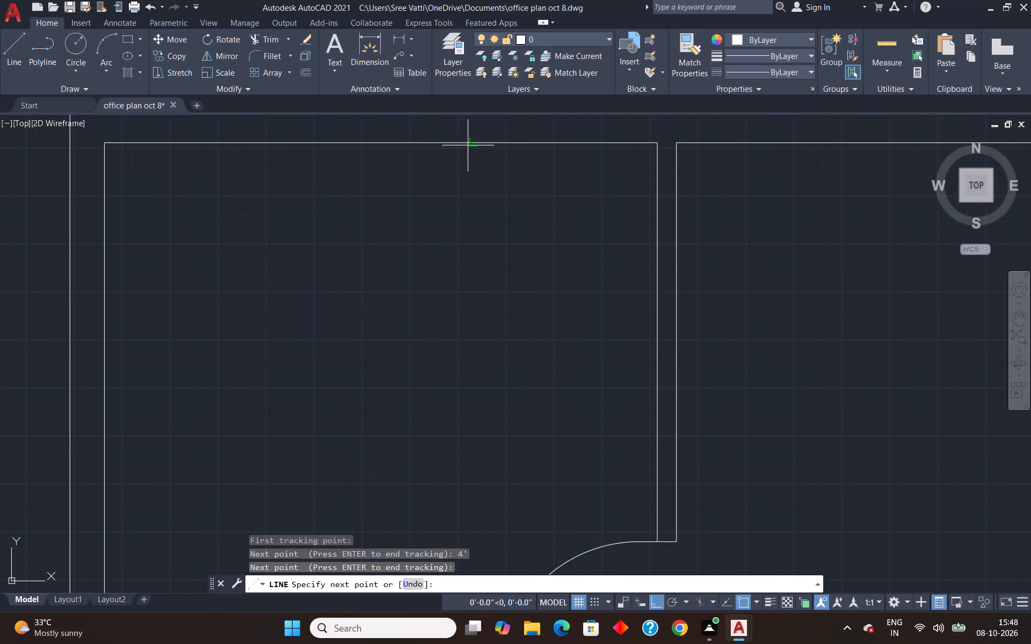
scroll(500, 158, down, 2)
scroll(481, 131, up, 3)
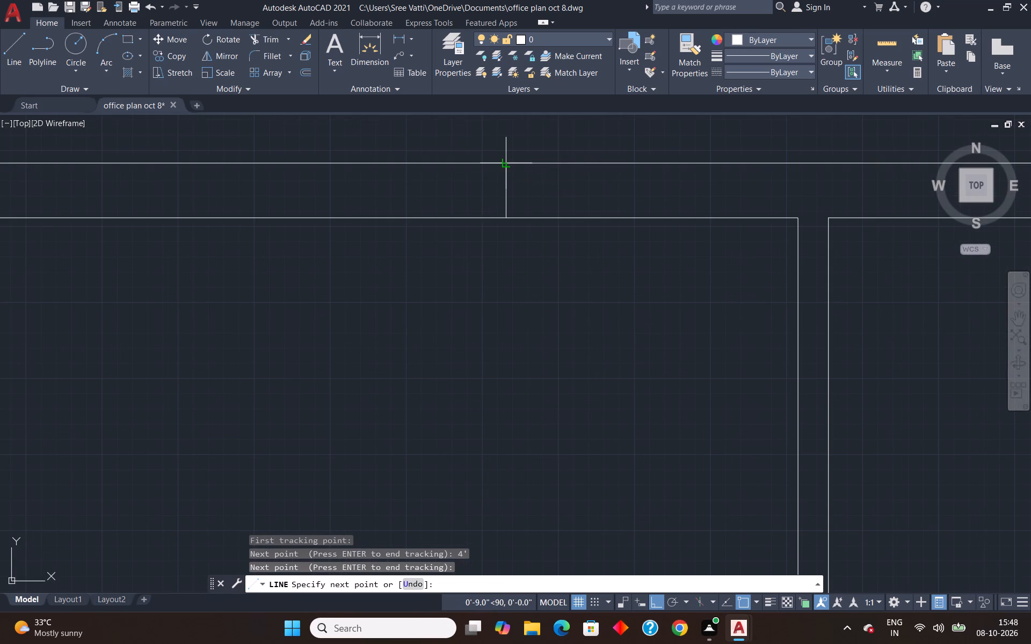
click(508, 166)
text(4')
key(Return)
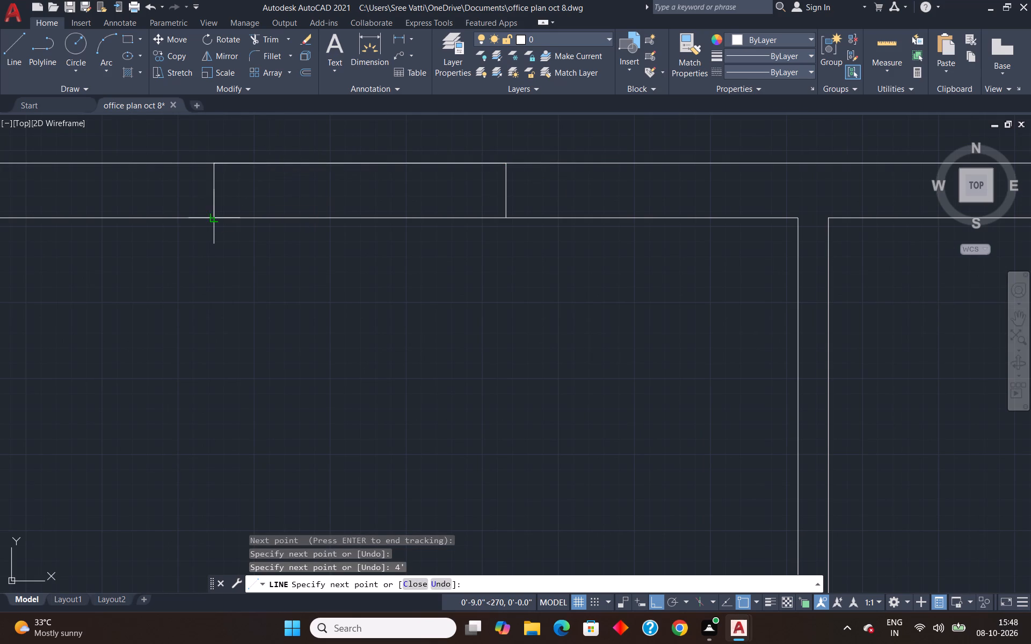
click(214, 215)
key(Escape)
Outline a 2' wide window opening across the small top room's outer wall, starting 3'2" right of its upper-left inner corner.
scroll(333, 227, down, 4)
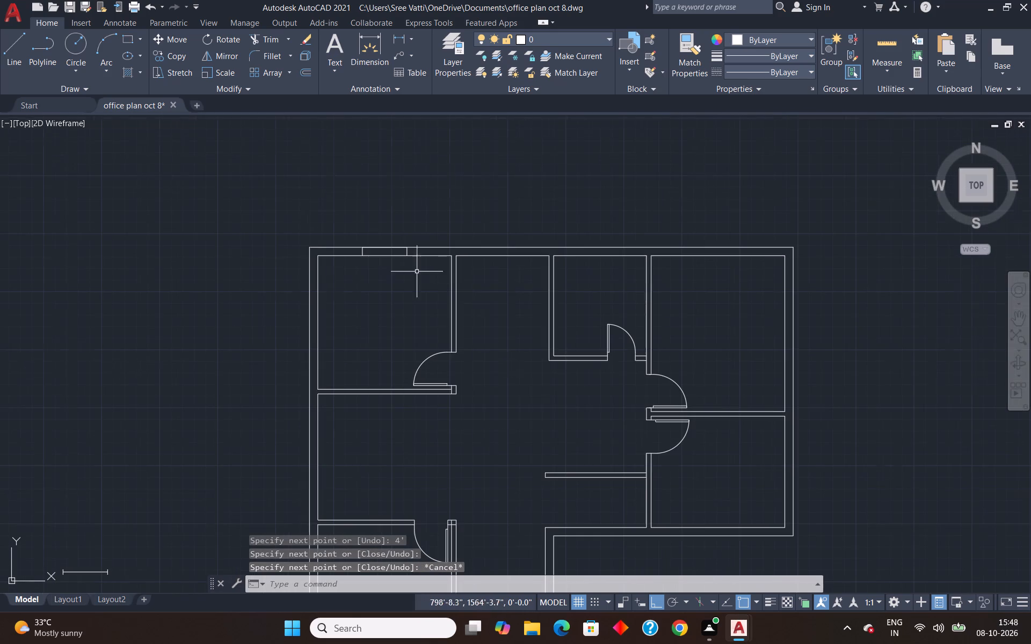
key(l)
key(Return)
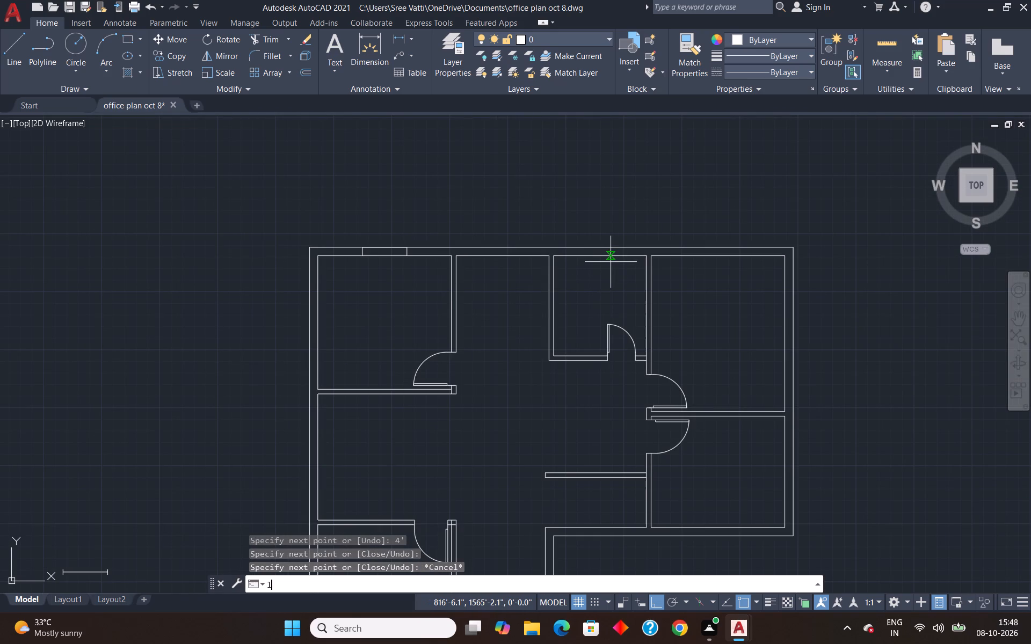
text(tk)
key(Return)
scroll(561, 265, up, 2)
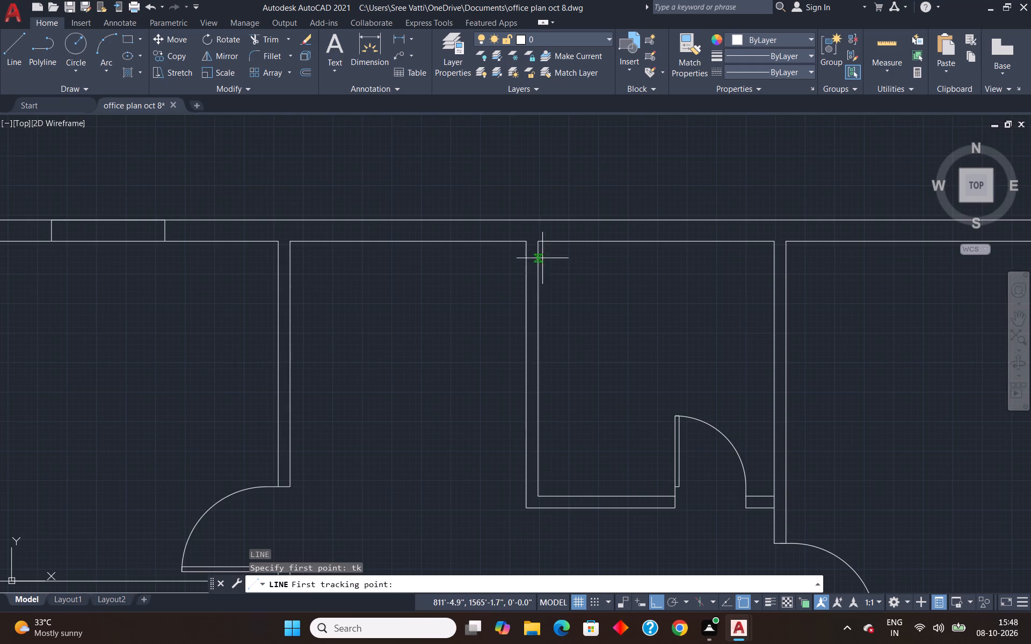
click(537, 240)
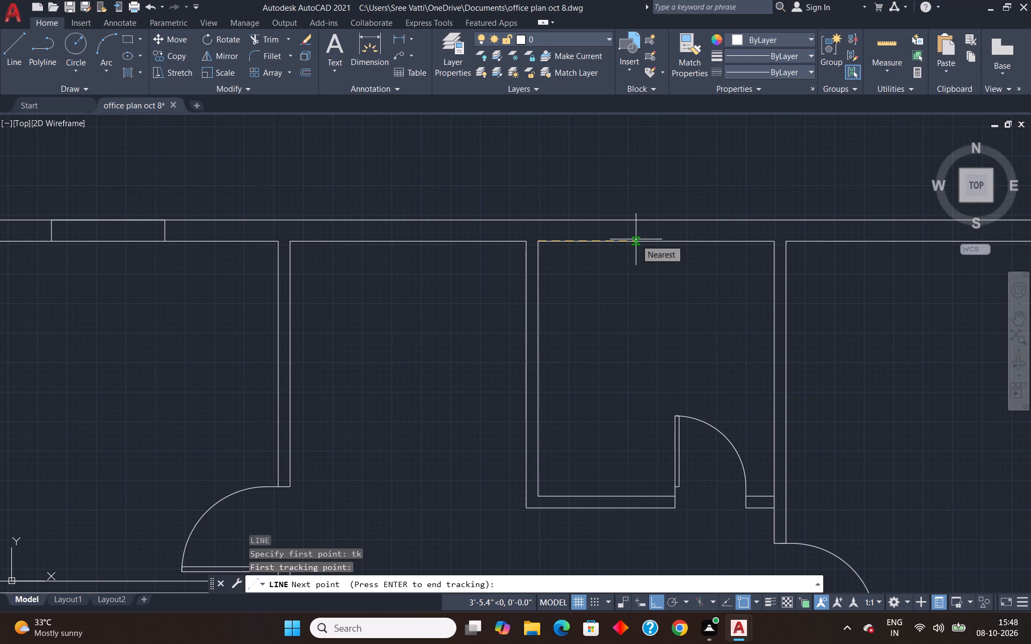
text(3'2")
key(Return)
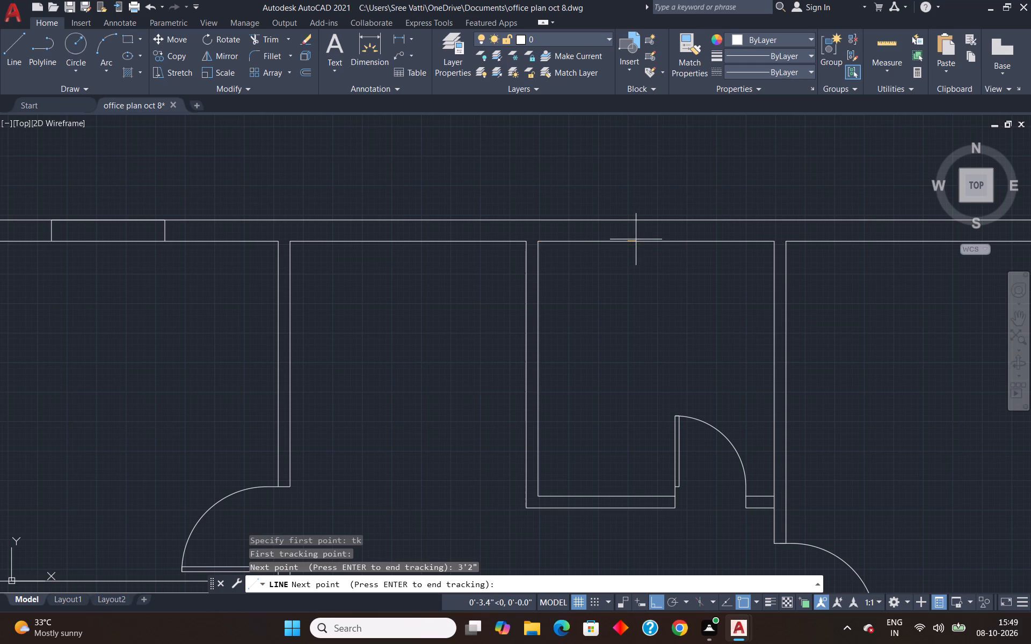
key(Return)
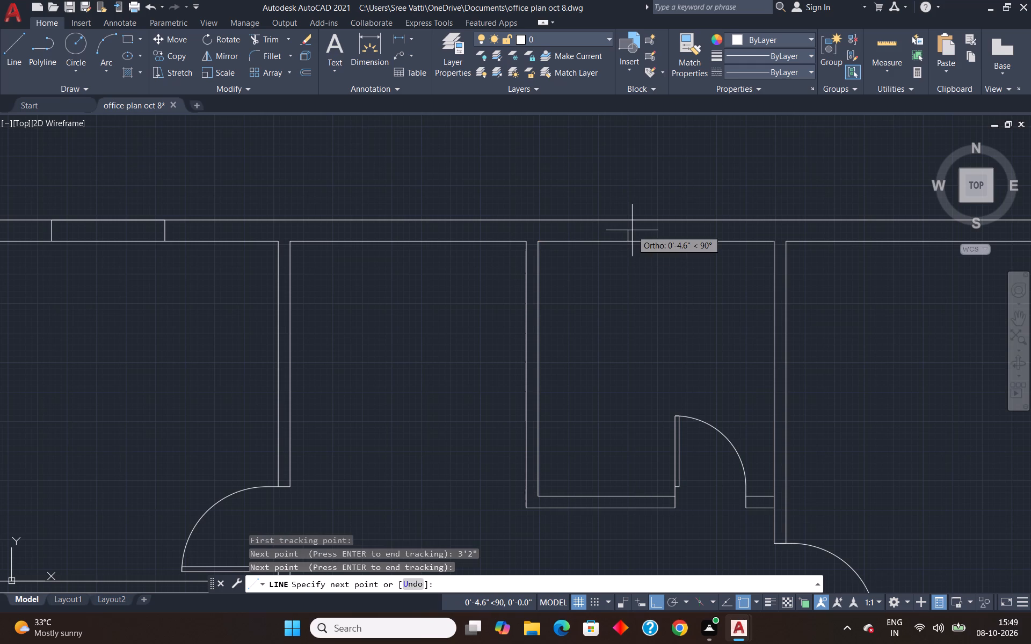
click(628, 222)
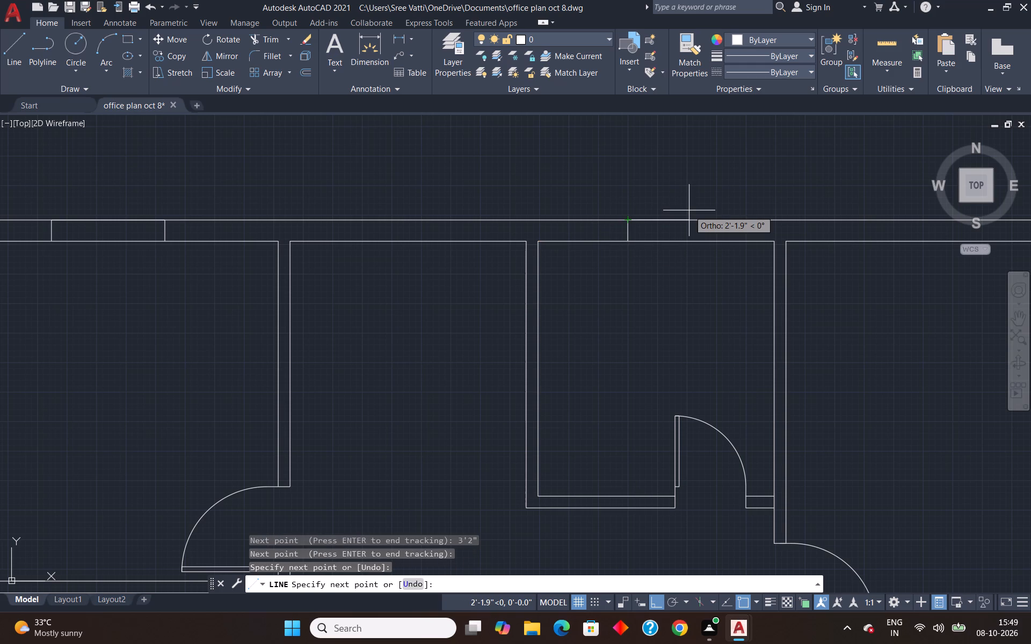
text(2')
key(Return)
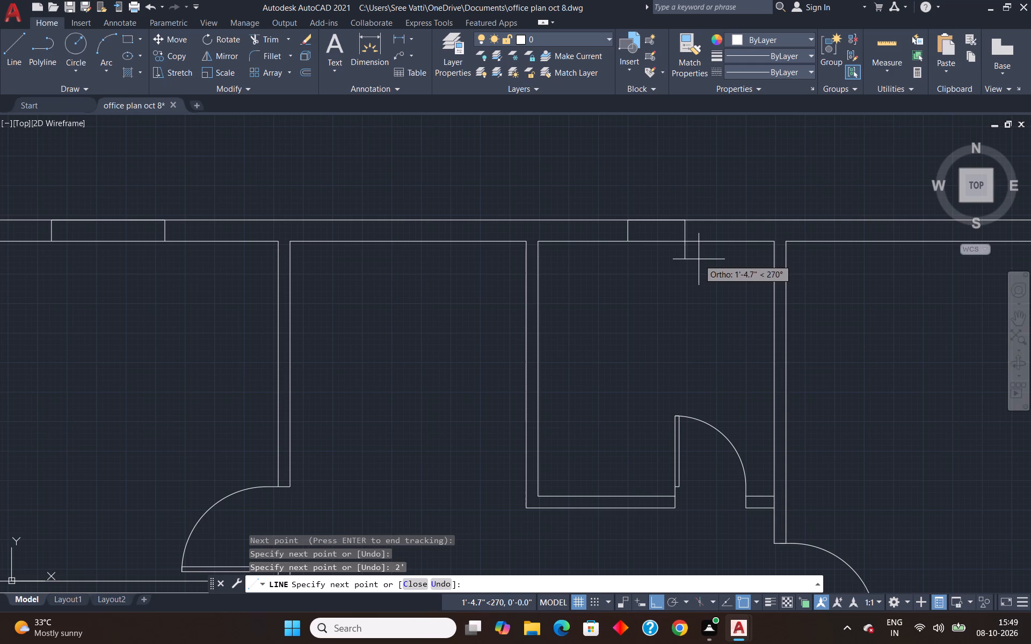
click(688, 237)
key(Escape)
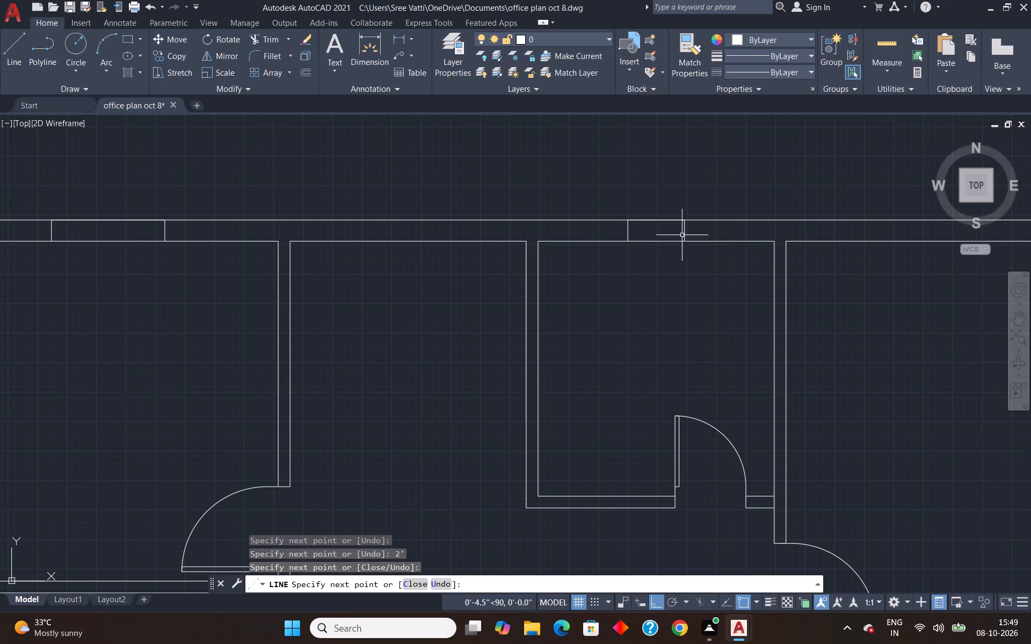
Outline a 4' wide window opening across the upper-right room's top outer wall, starting 4' right of its upper-left inner corner.
scroll(688, 178, down, 5)
scroll(763, 213, up, 4)
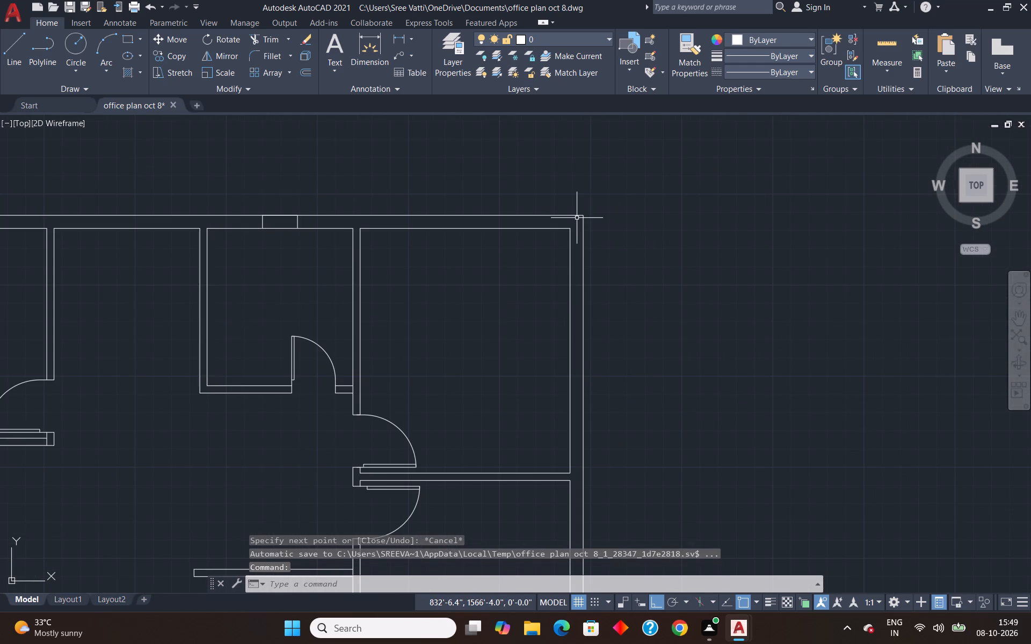
key(l)
key(Return)
text(tk)
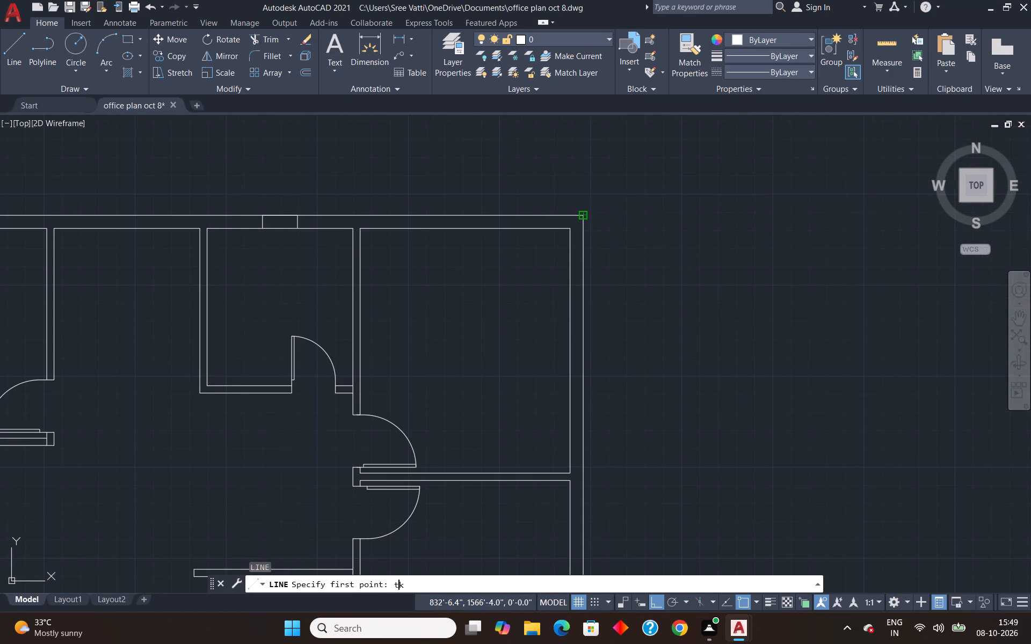
key(Return)
scroll(415, 251, up, 2)
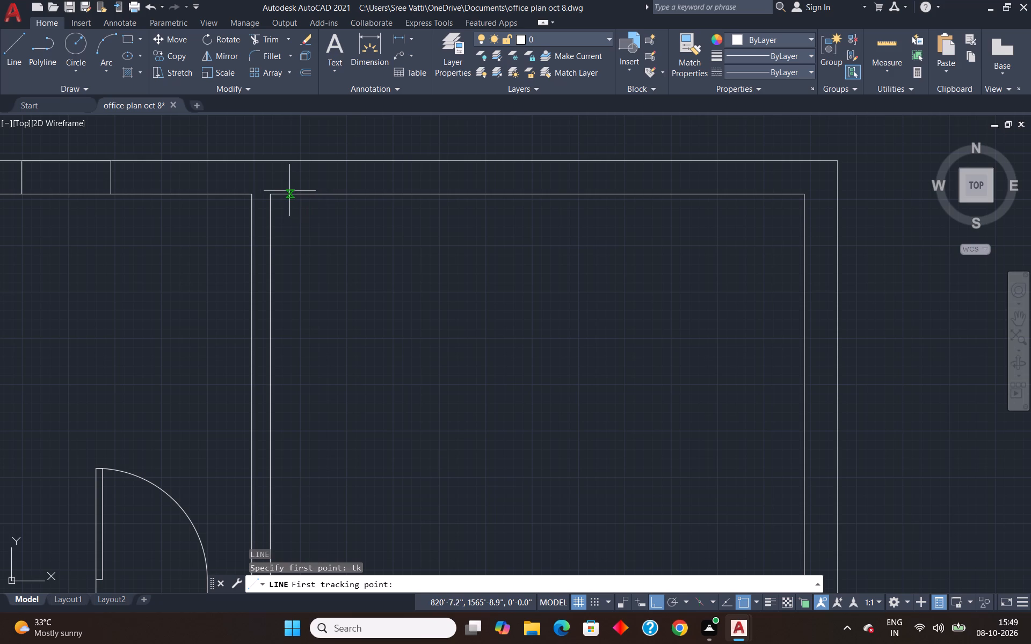
click(273, 196)
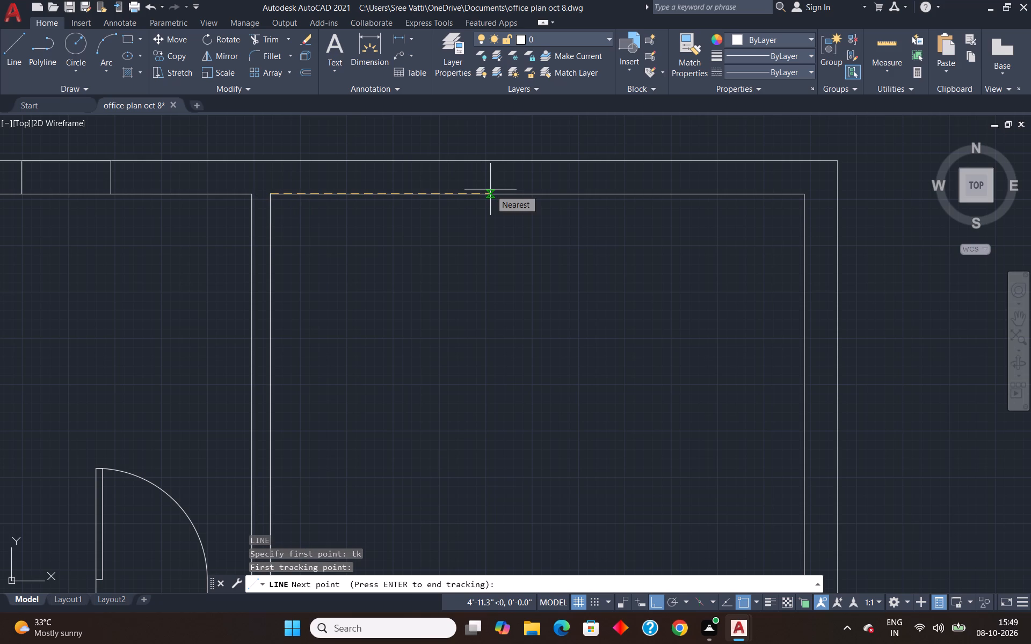
text(4')
key(Return)
key(Return)
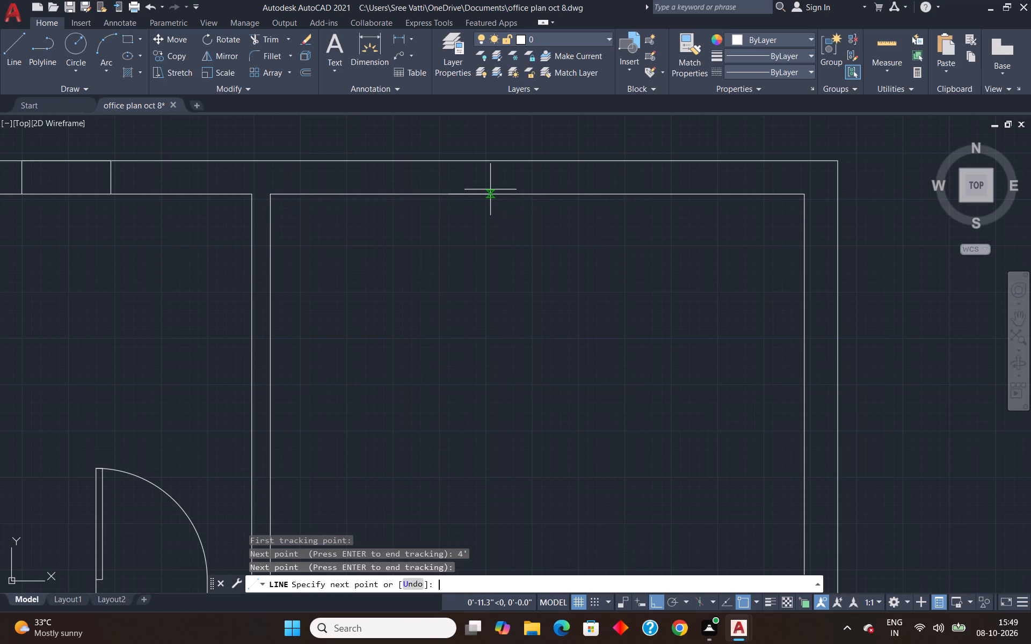
click(446, 164)
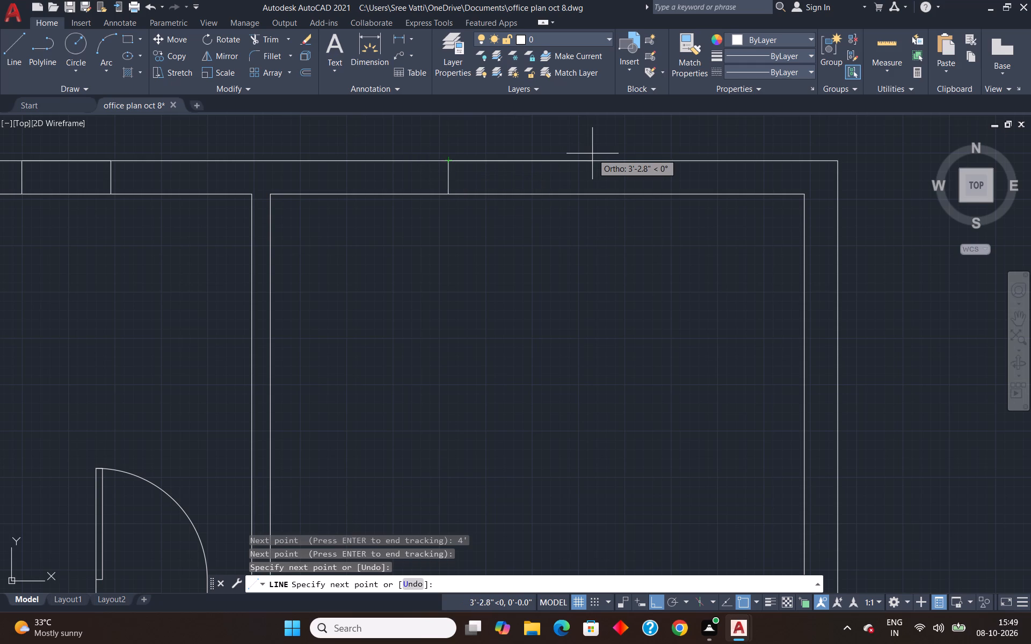
text(4')
key(Return)
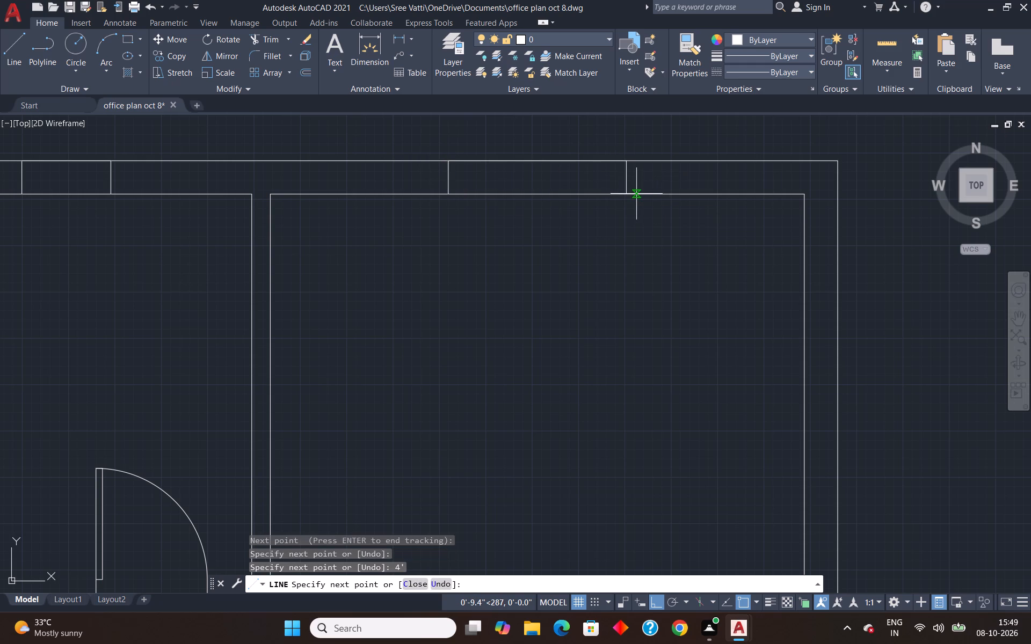
click(634, 194)
key(ctrl+z)
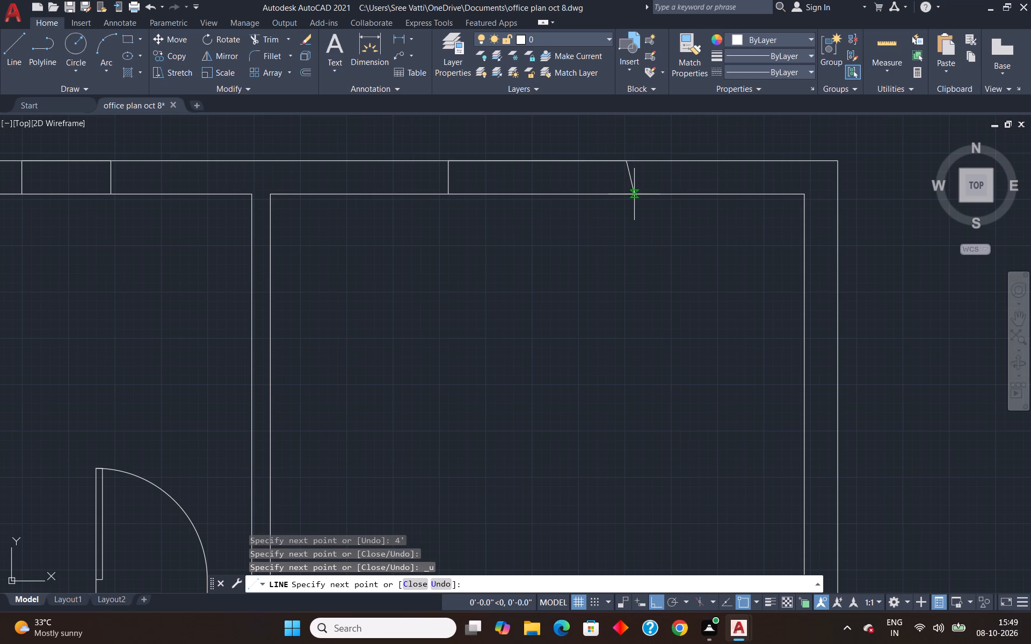
click(631, 197)
key(Escape)
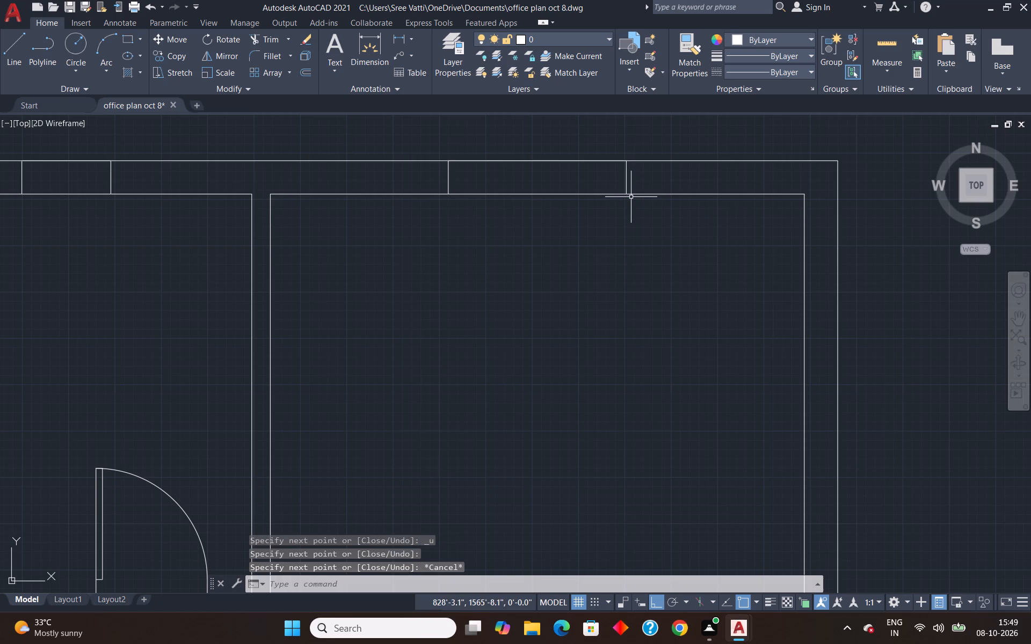
Quick-measure the lower-right room's inner dimensions.
scroll(644, 186, down, 4)
scroll(672, 254, up, 3)
scroll(685, 237, down, 2)
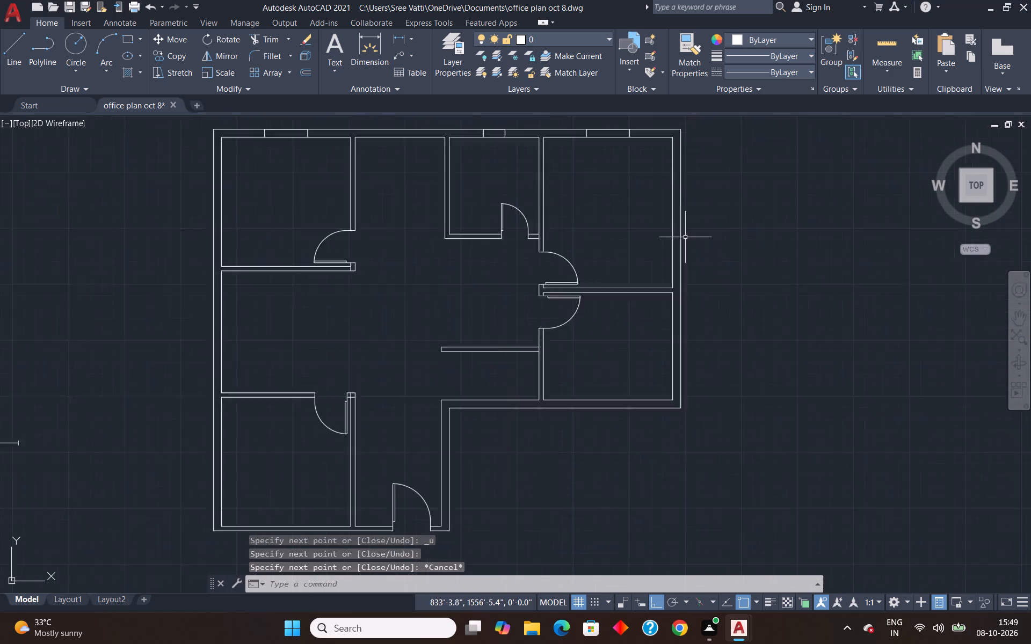
scroll(685, 237, down, 3)
scroll(664, 282, up, 2)
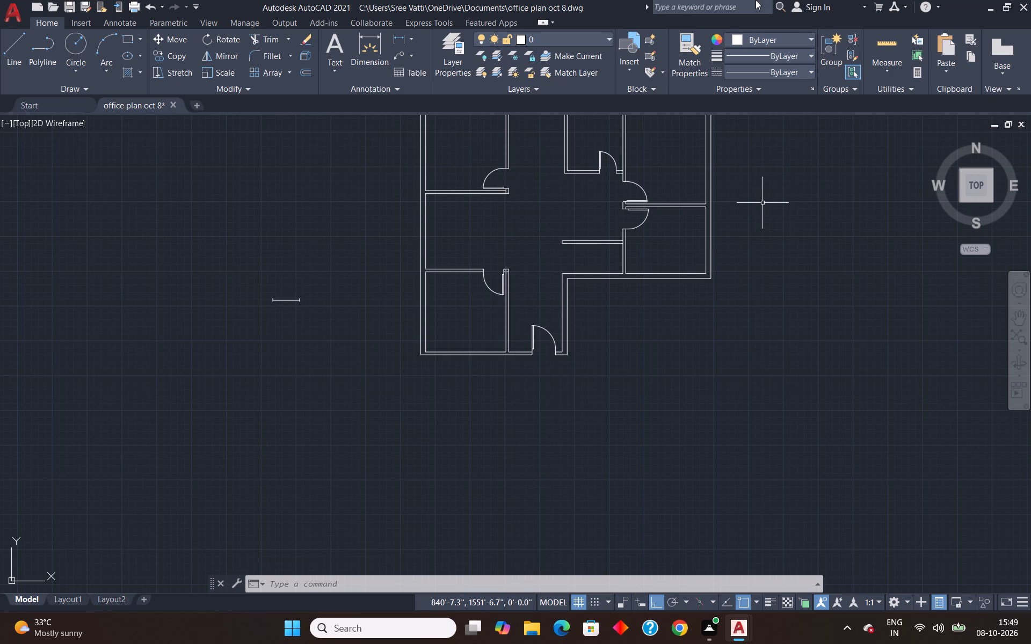
click(896, 53)
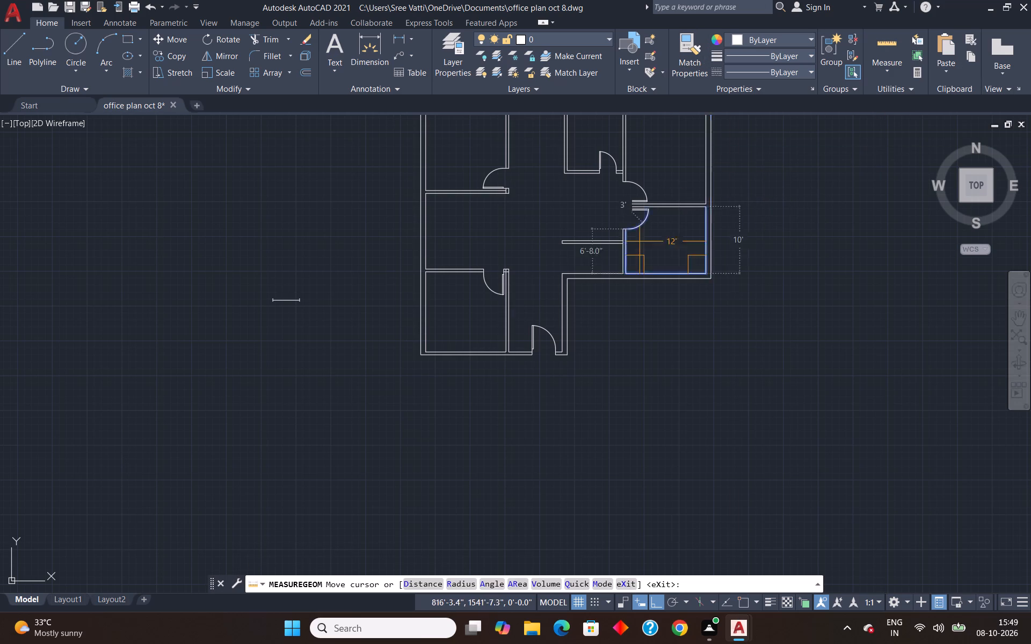
key(Escape)
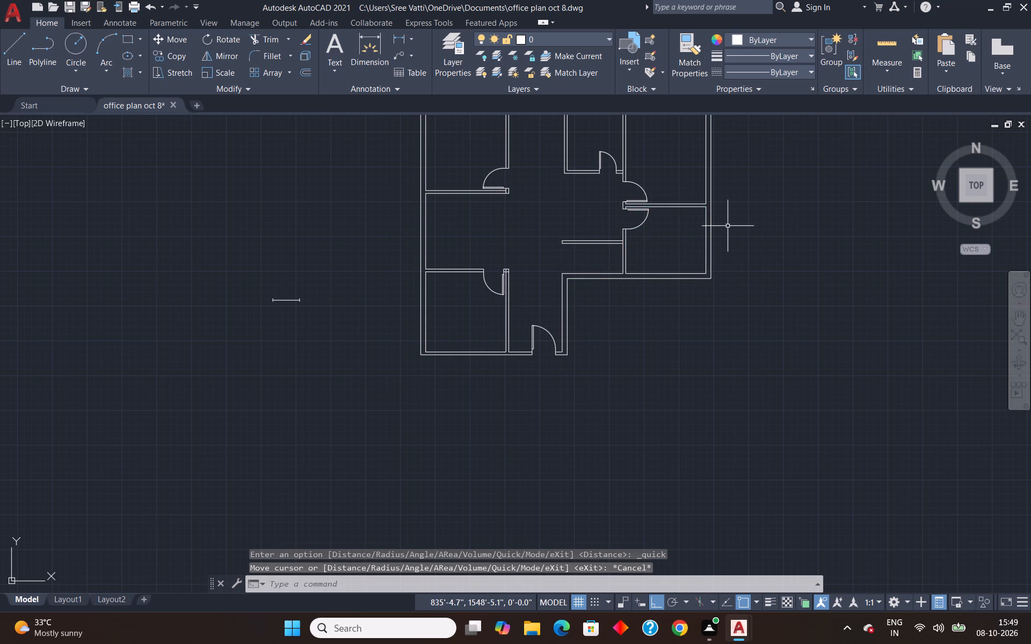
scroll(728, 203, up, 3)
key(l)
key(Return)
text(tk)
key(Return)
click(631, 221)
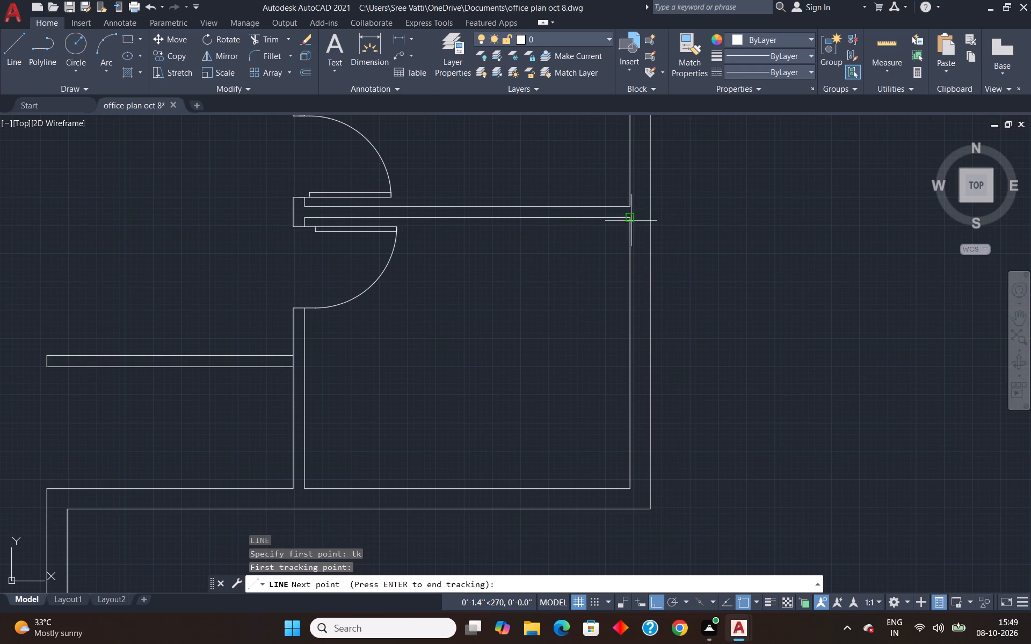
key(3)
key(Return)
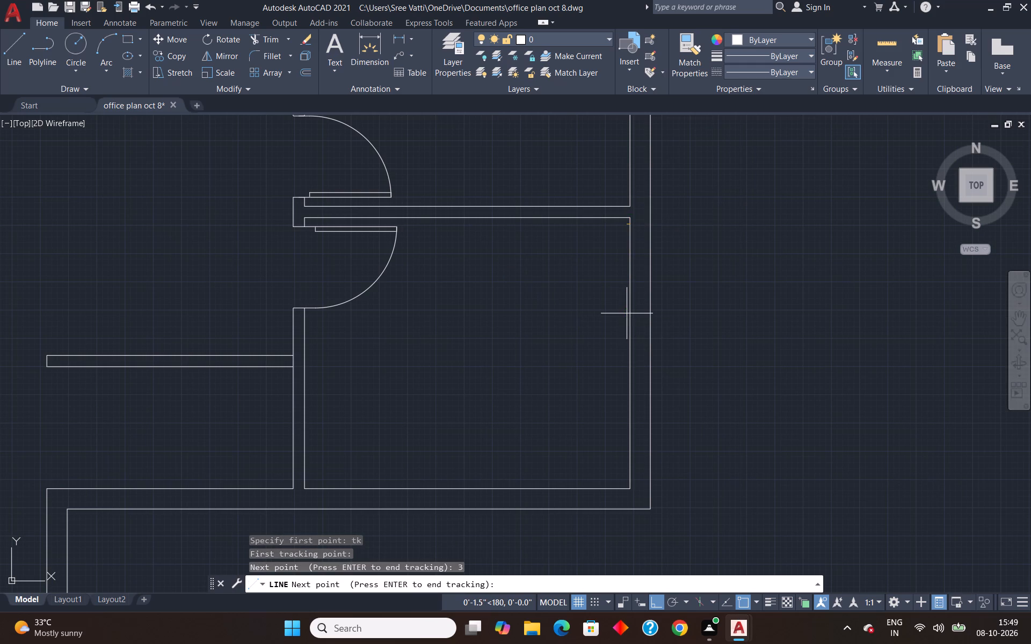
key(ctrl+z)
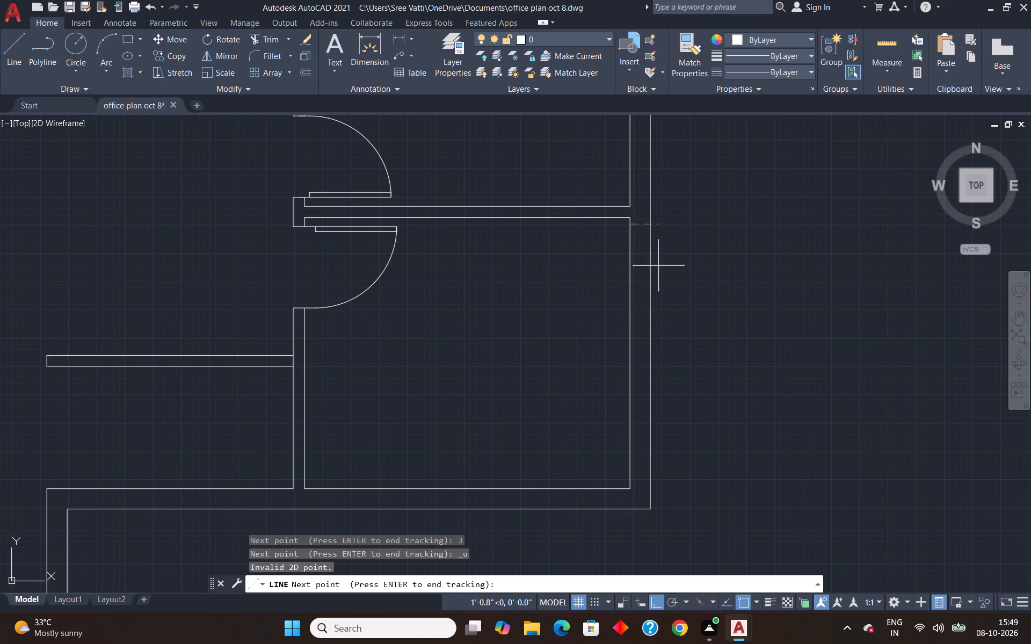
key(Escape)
Outline a 4' wide window opening across the lower-right room's right outer wall, starting 3' below its upper-right inner corner.
key(l)
key(Return)
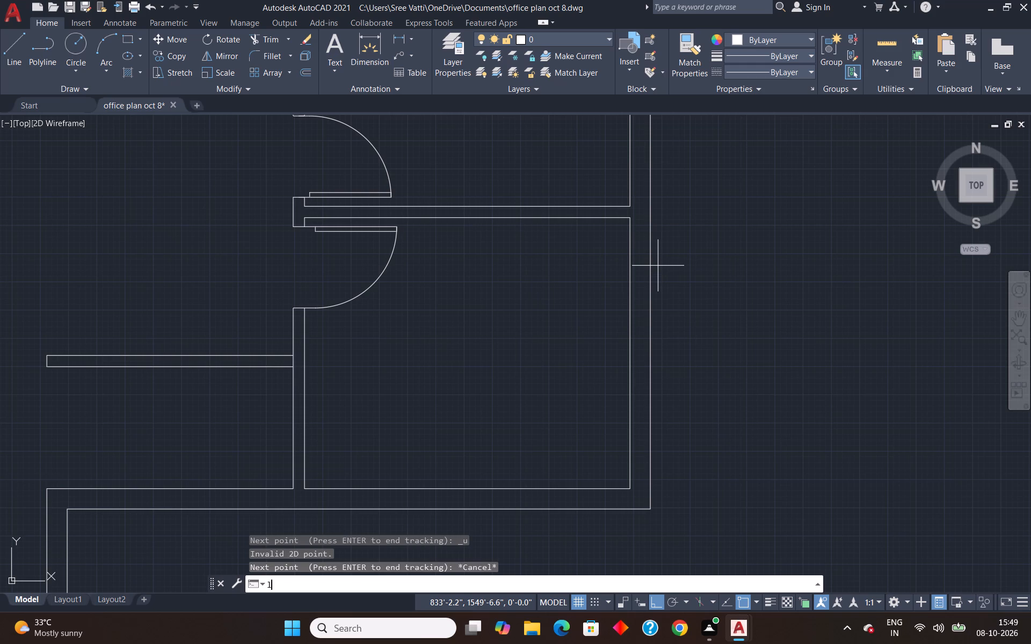
text(tk)
key(Return)
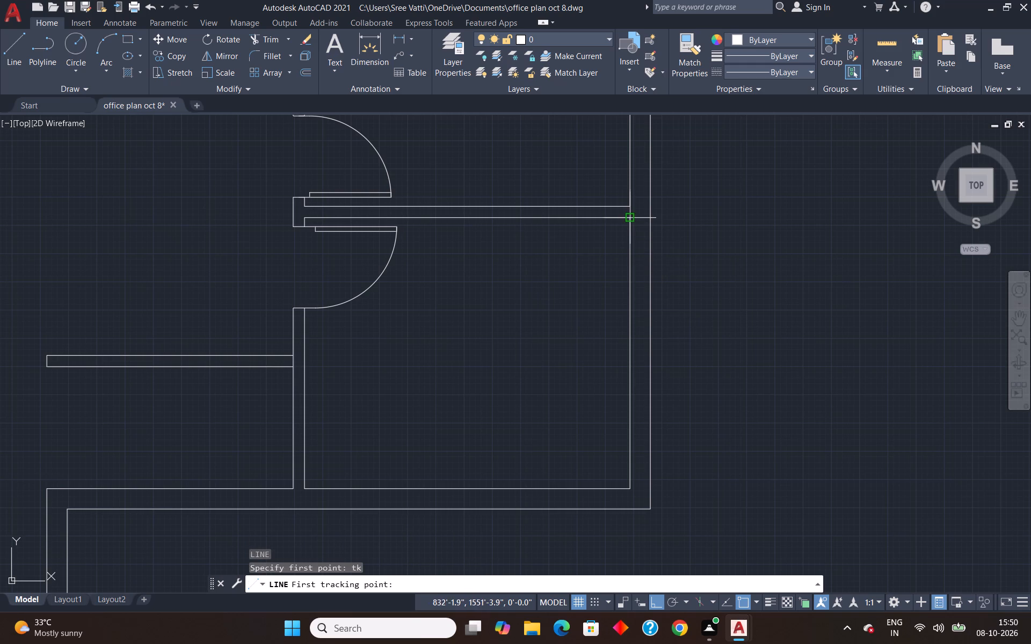
click(630, 216)
text(3')
key(Return)
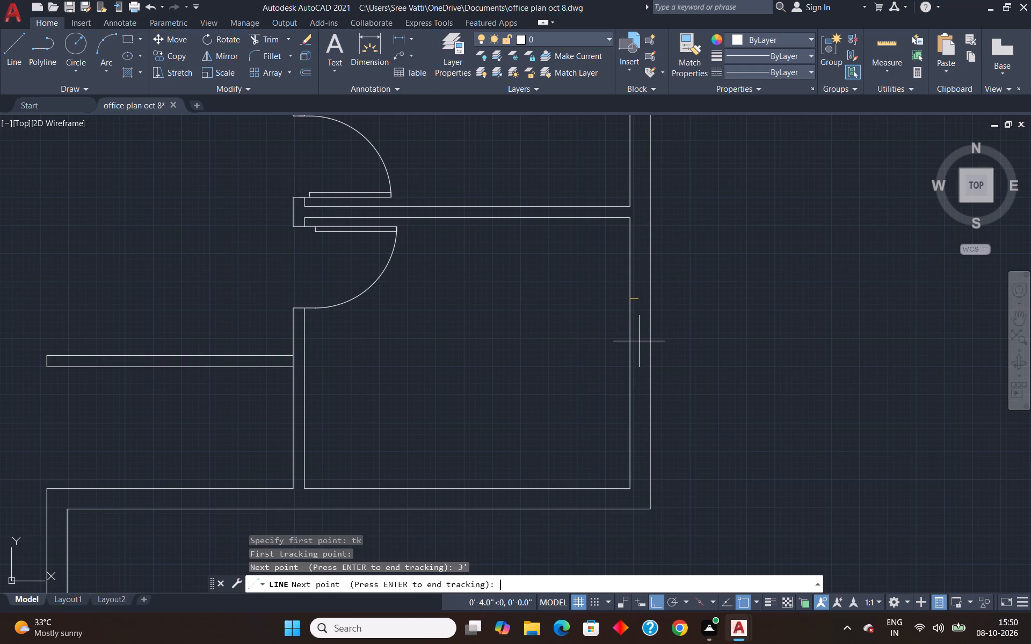
key(Return)
click(654, 301)
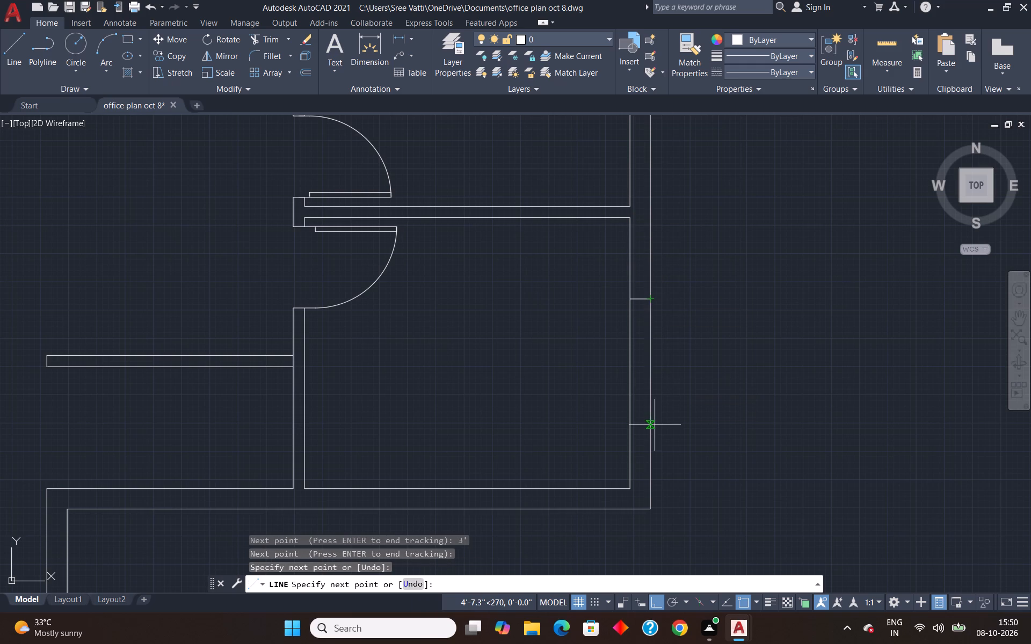
text(4')
key(Return)
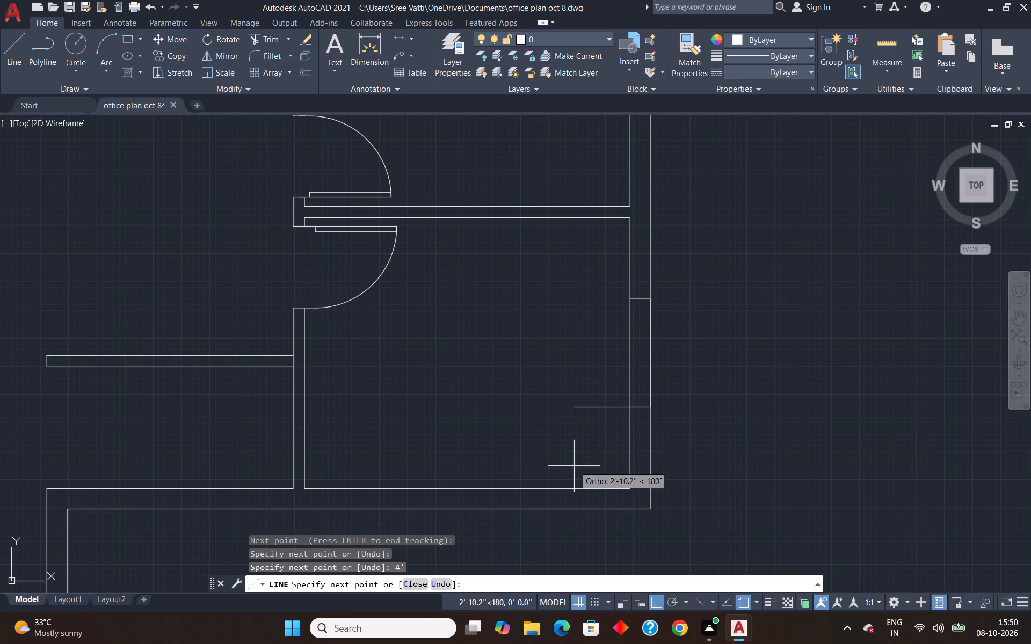
click(628, 413)
key(Escape)
Outline a 4' wide window opening across the lower-left room's bottom outer wall, starting 4' right of its lower-left inner corner.
key(l)
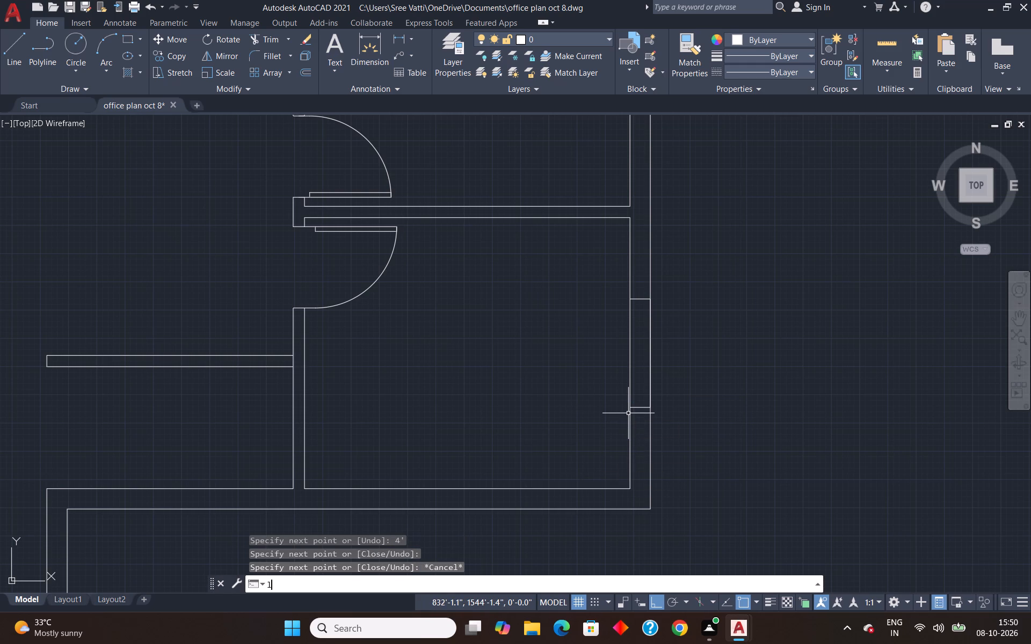
key(Return)
text(tk)
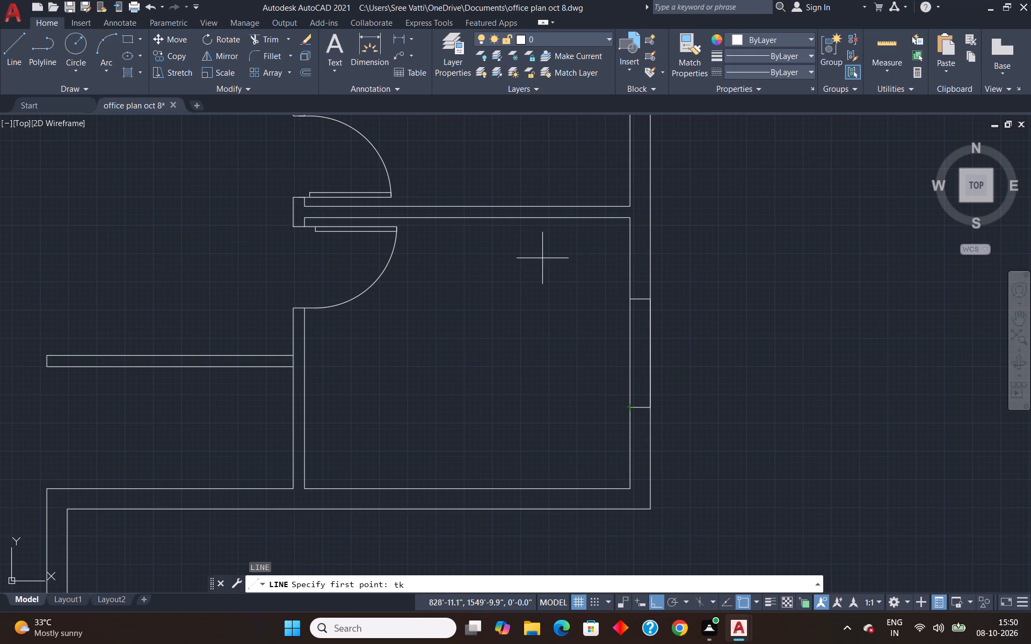
key(Return)
scroll(553, 286, down, 6)
scroll(490, 305, up, 5)
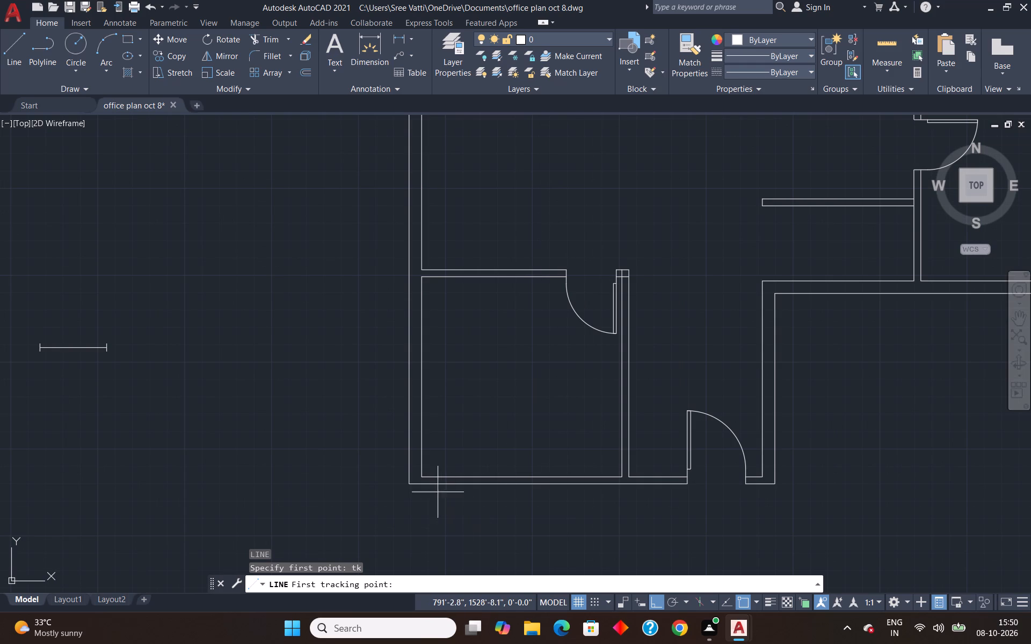
click(423, 482)
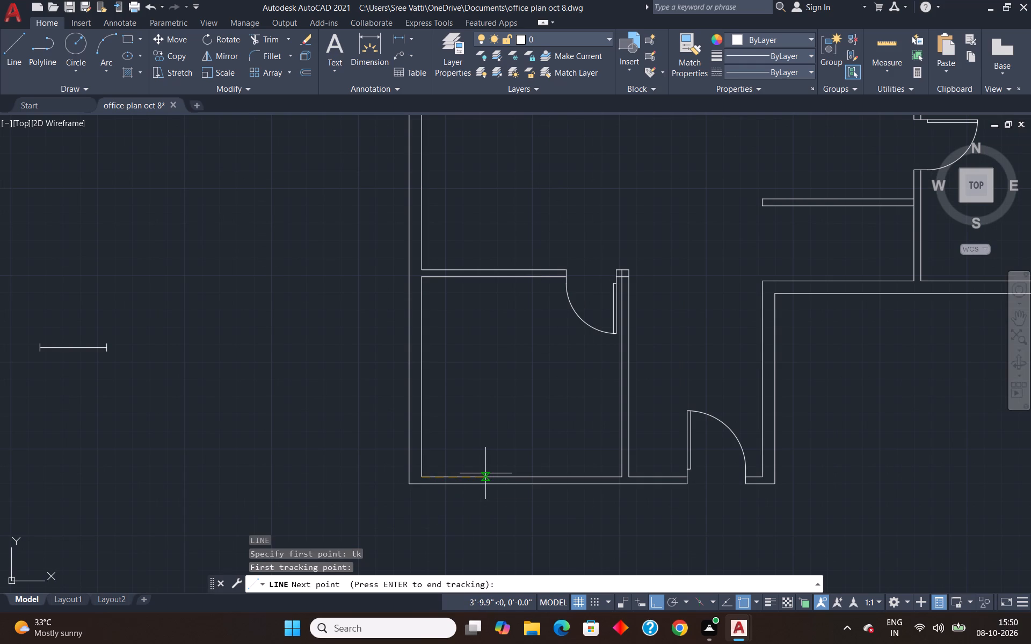
text(4')
key(Return)
key(Return)
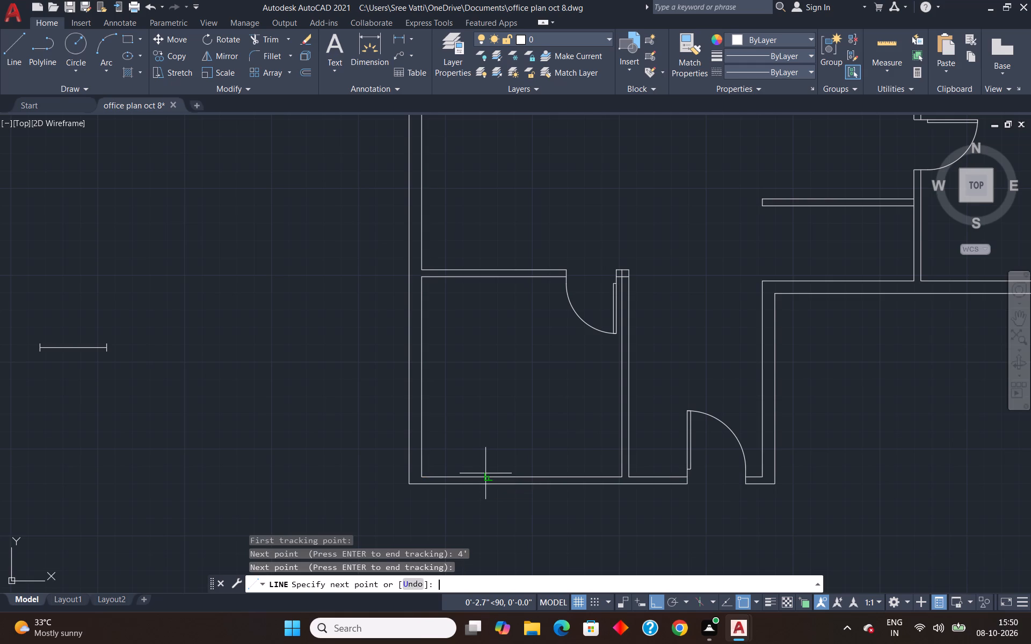
scroll(483, 485, up, 4)
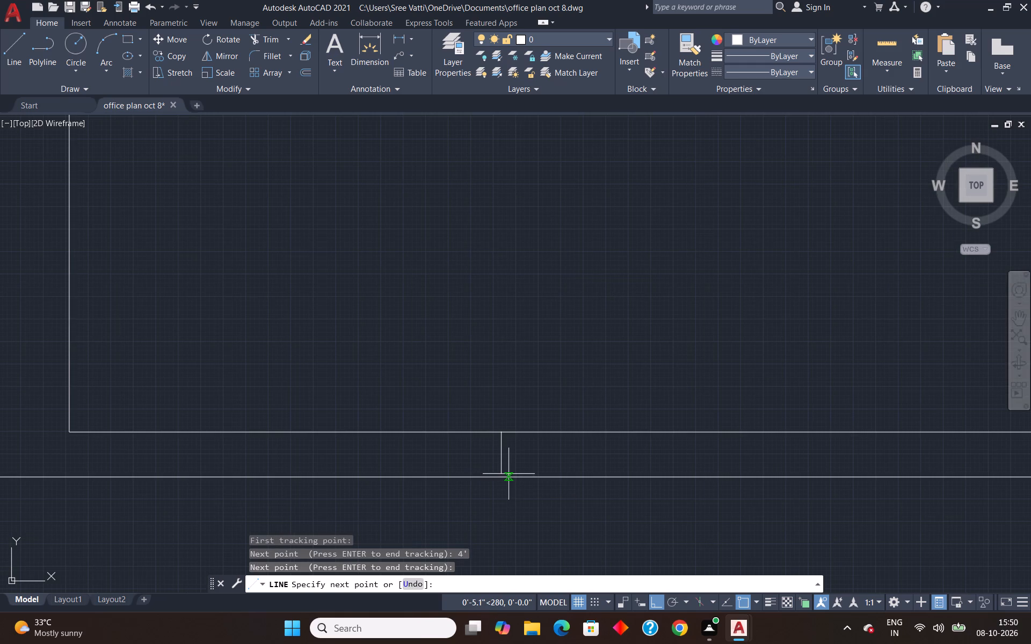
click(504, 477)
text(4')
key(Return)
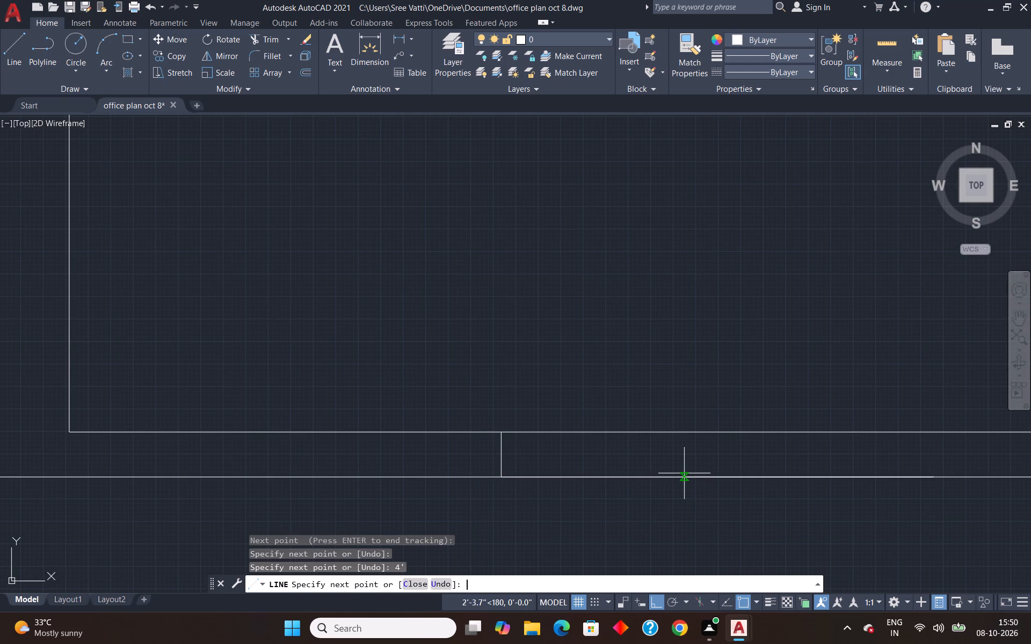
click(933, 434)
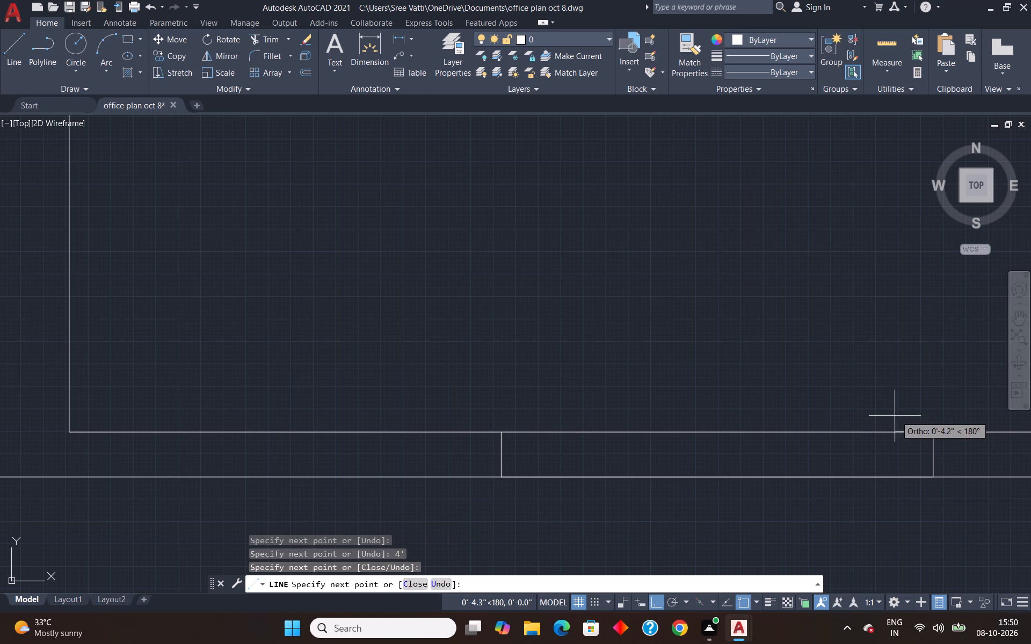
key(Escape)
Outline a 4' wide window opening across the middle-left room's left outer wall, starting 3'8" below its upper-left inner corner.
scroll(911, 399, down, 11)
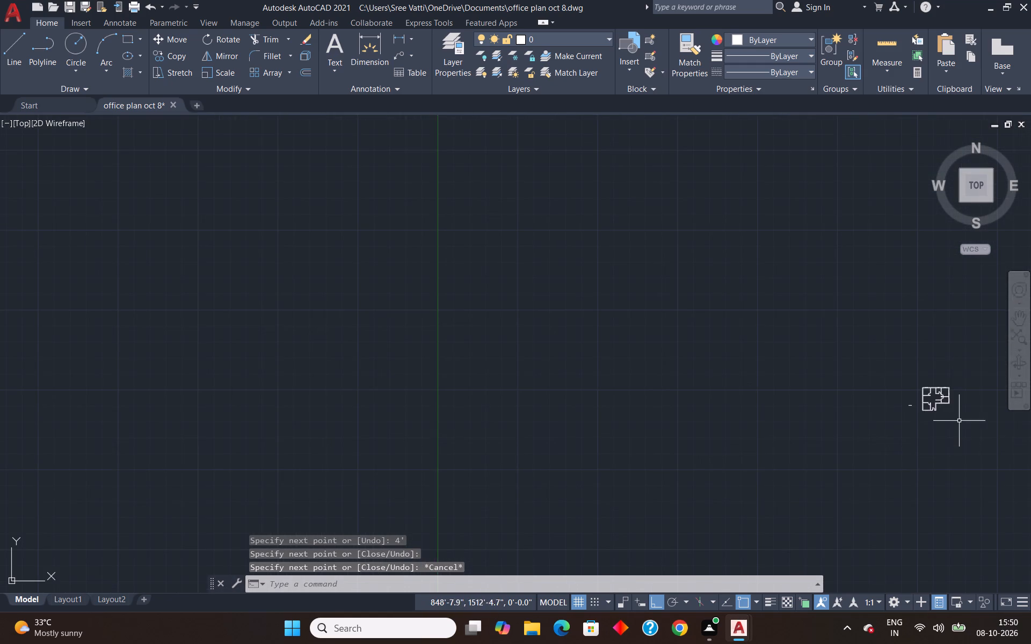
scroll(959, 421, up, 6)
scroll(792, 347, down, 4)
scroll(779, 311, up, 4)
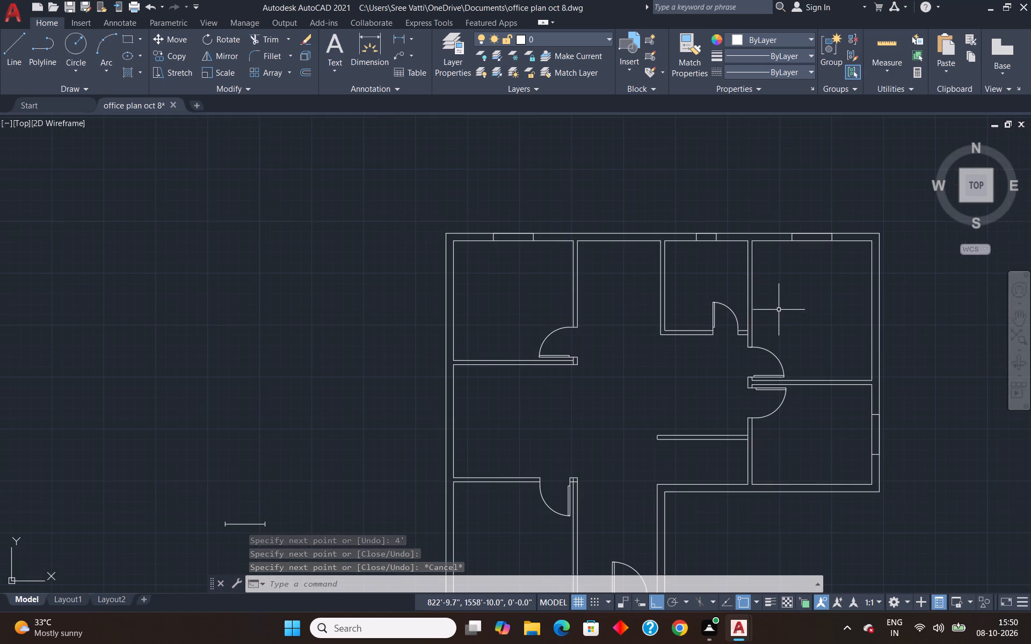
scroll(711, 311, down, 4)
scroll(667, 339, up, 4)
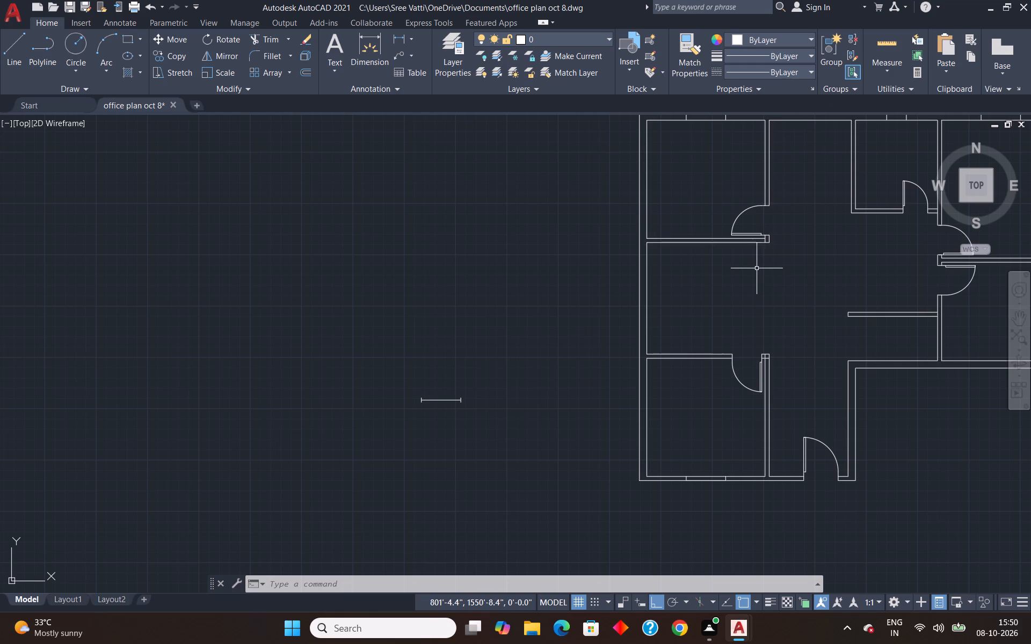
key(l)
key(Return)
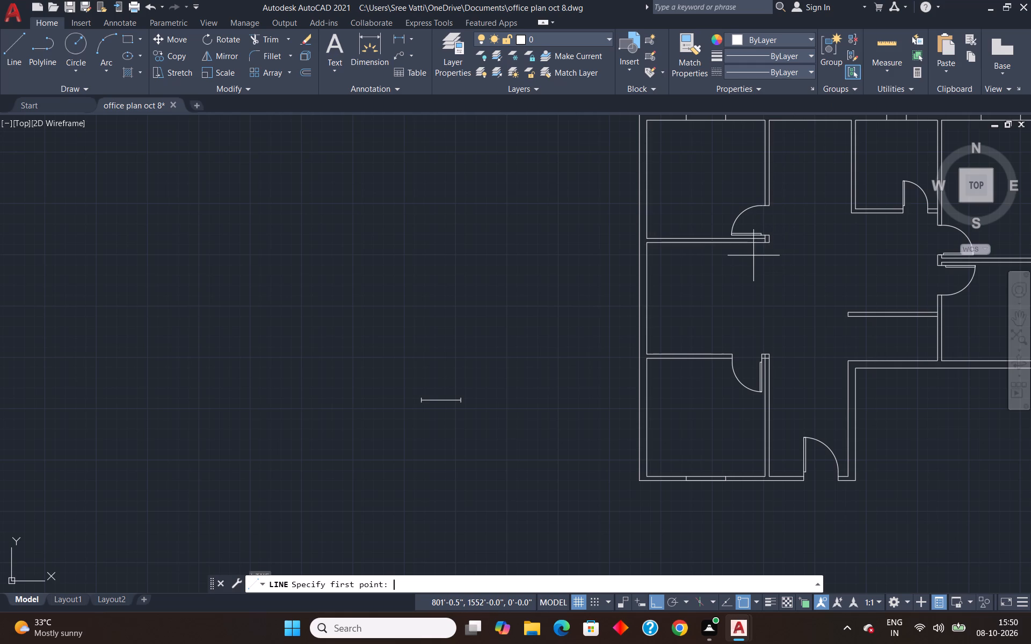
text(tk)
key(Return)
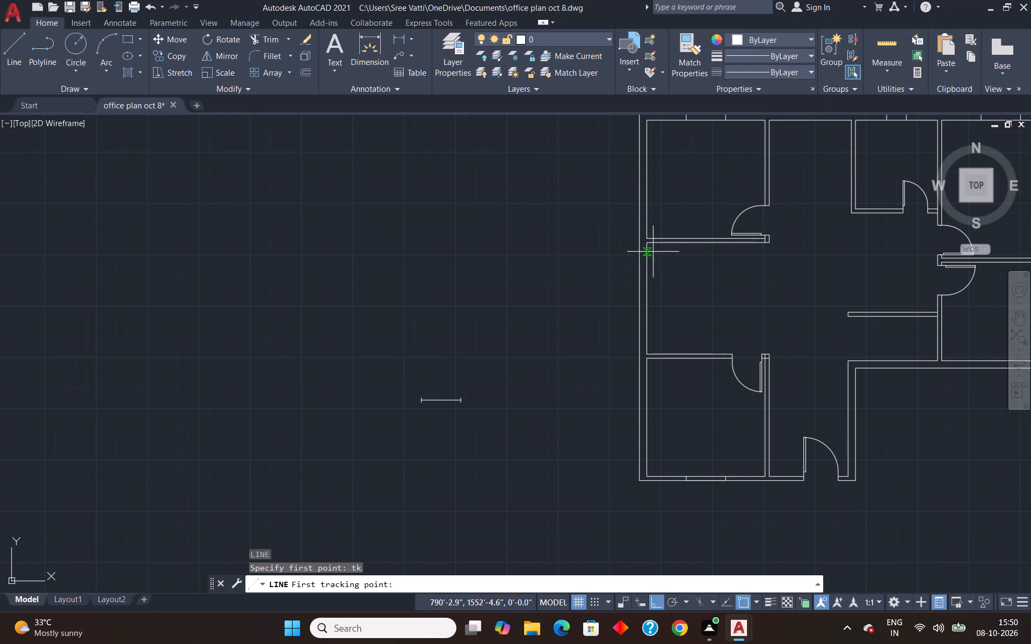
click(648, 246)
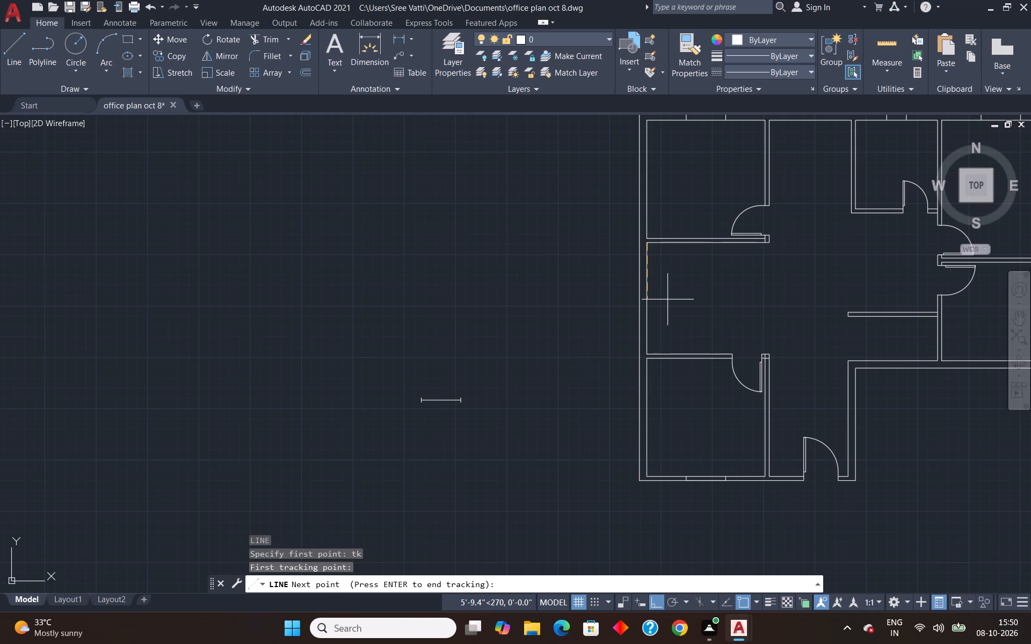
text(3'8")
key(Return)
key(Return)
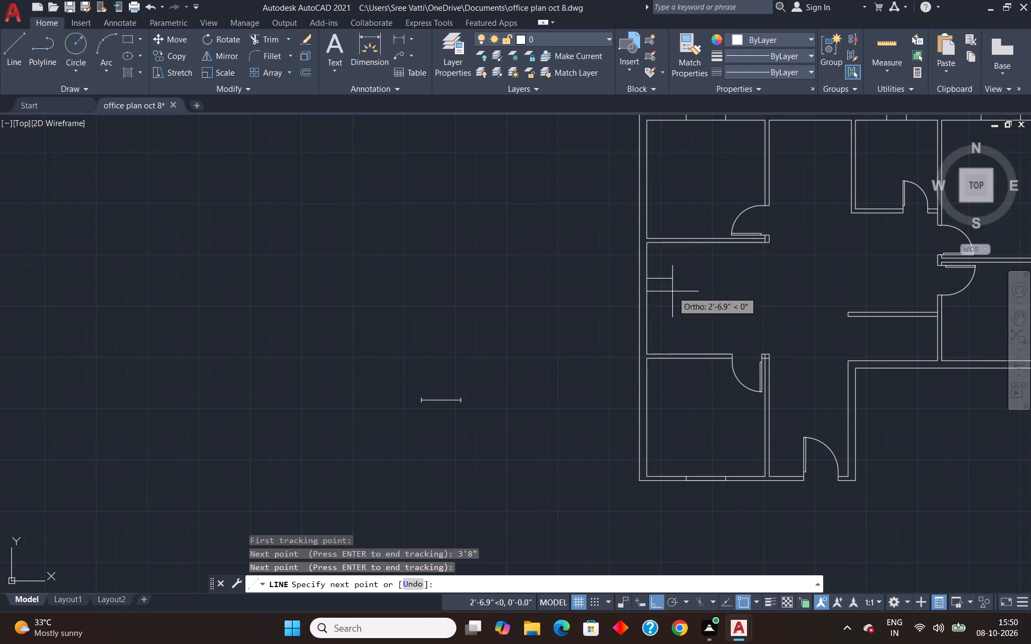
scroll(645, 289, up, 5)
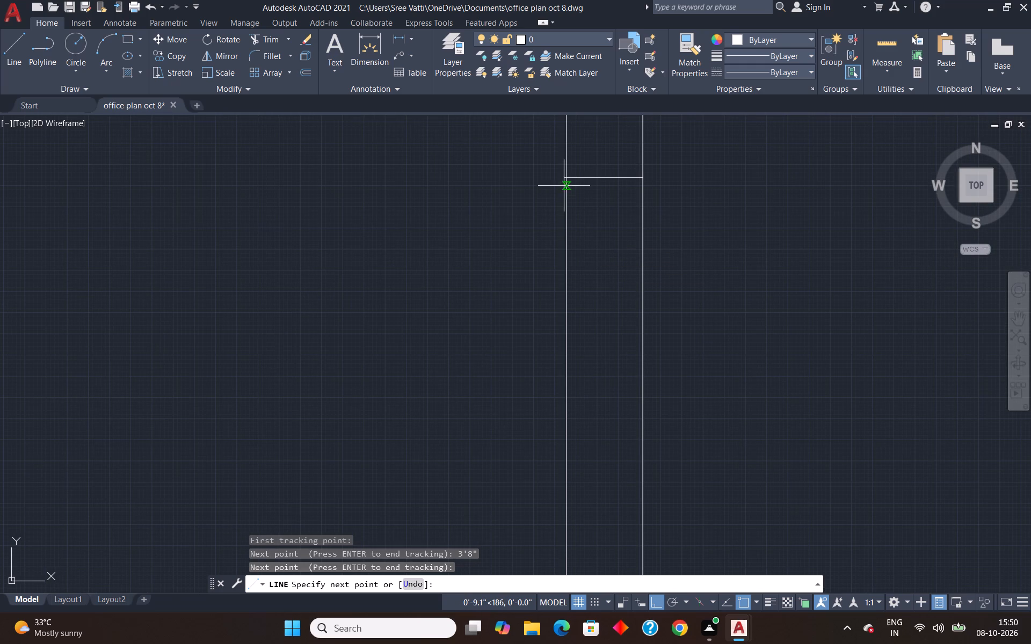
click(565, 181)
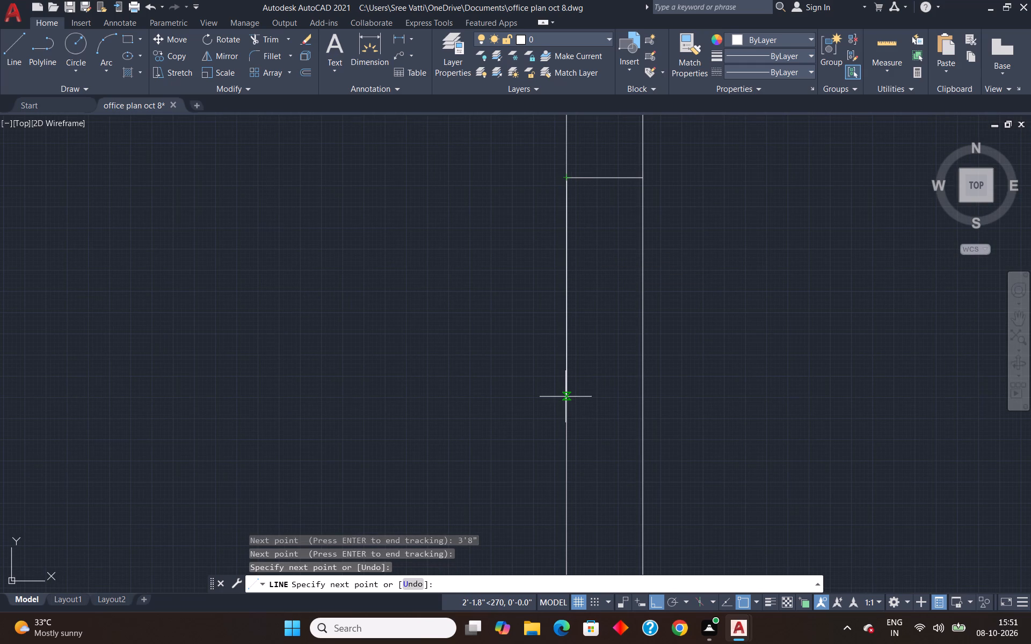
text(4')
key(Return)
scroll(597, 384, down, 5)
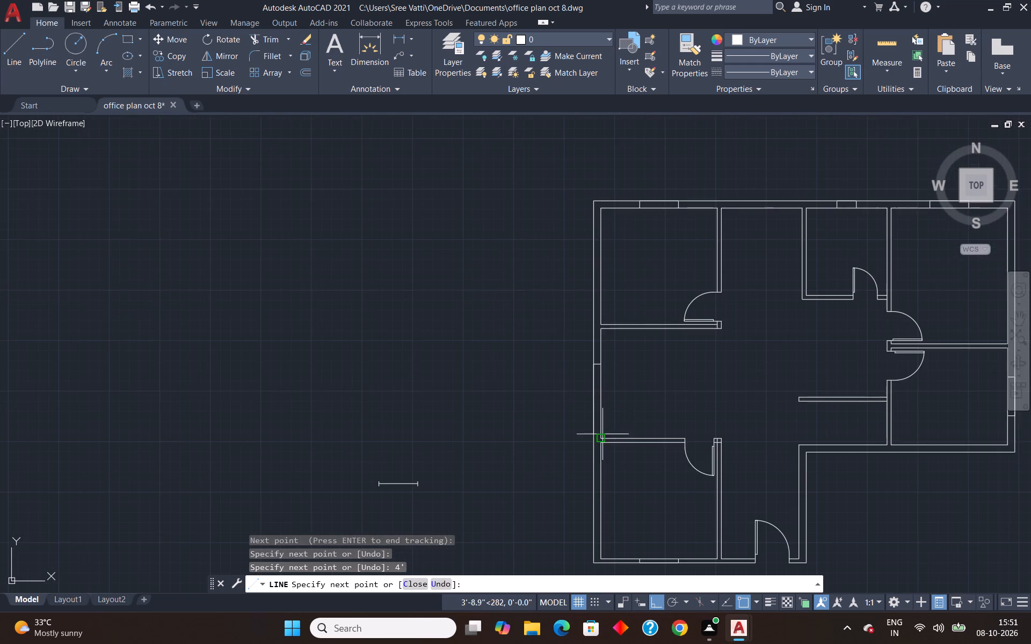
scroll(601, 423, up, 5)
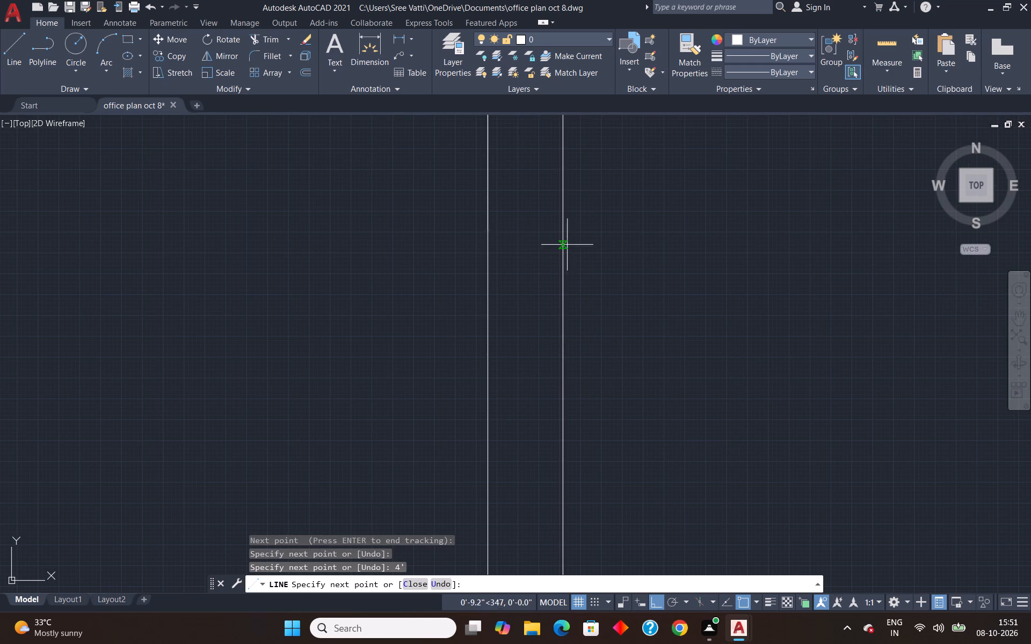
click(563, 224)
key(Escape)
scroll(589, 255, down, 6)
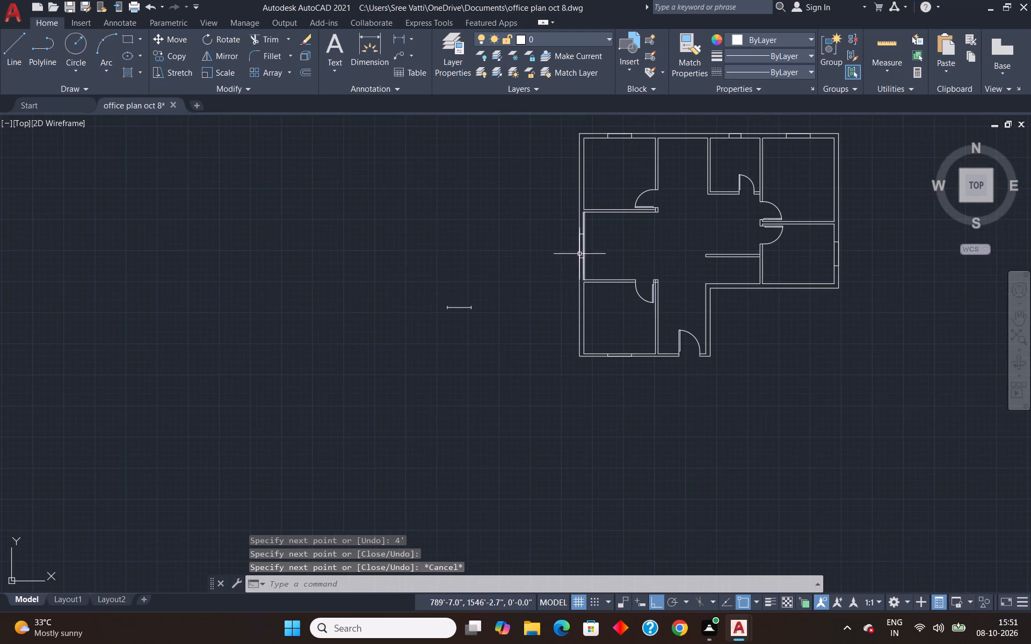
Copy the loose 4' window block by its right end into the opening in the lower-left room's bottom outer wall.
scroll(612, 310, down, 3)
scroll(588, 331, up, 4)
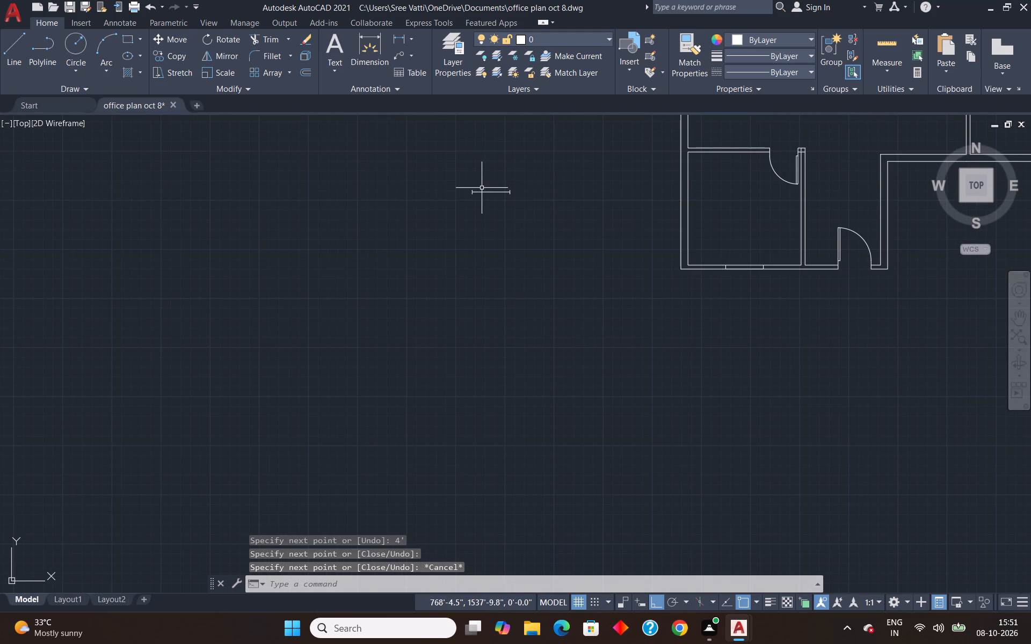
click(482, 192)
key(c)
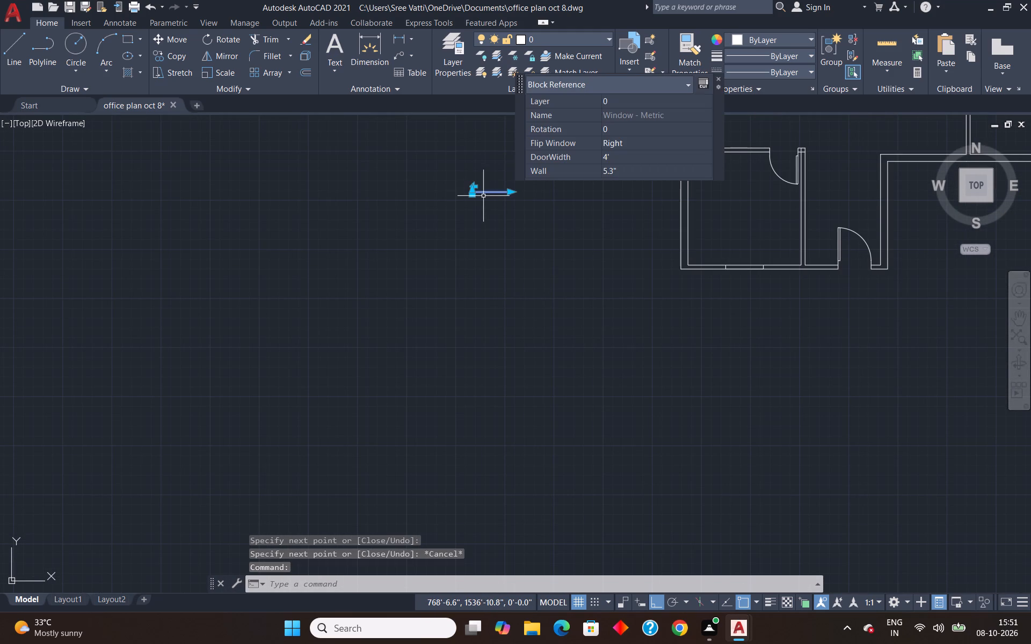
key(o)
key(Return)
scroll(522, 186, up, 4)
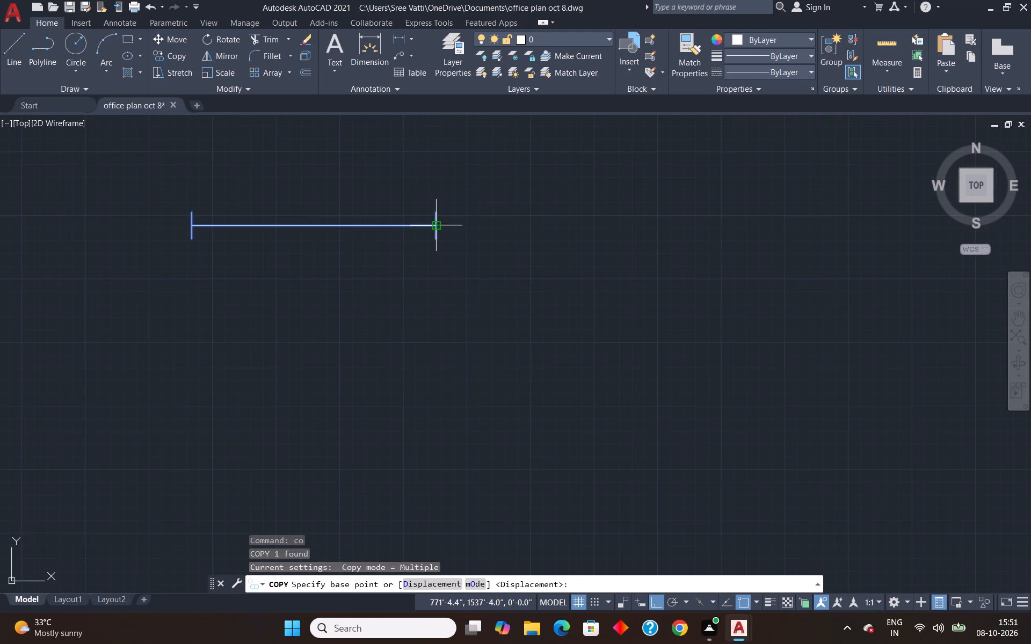
click(440, 223)
scroll(452, 217, down, 6)
scroll(540, 207, up, 5)
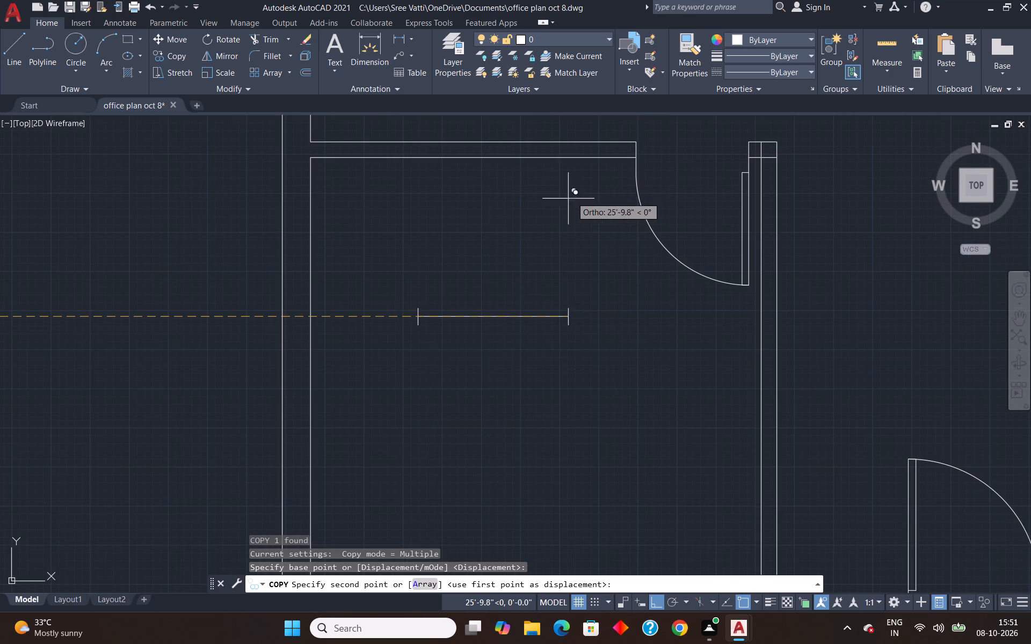
scroll(577, 204, down, 5)
scroll(575, 255, up, 4)
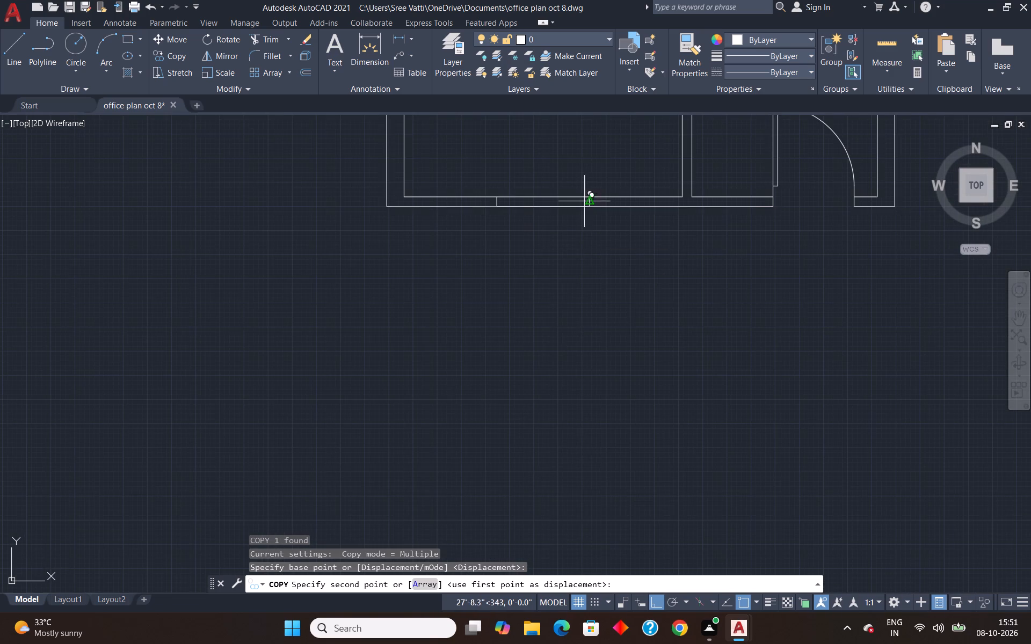
click(592, 200)
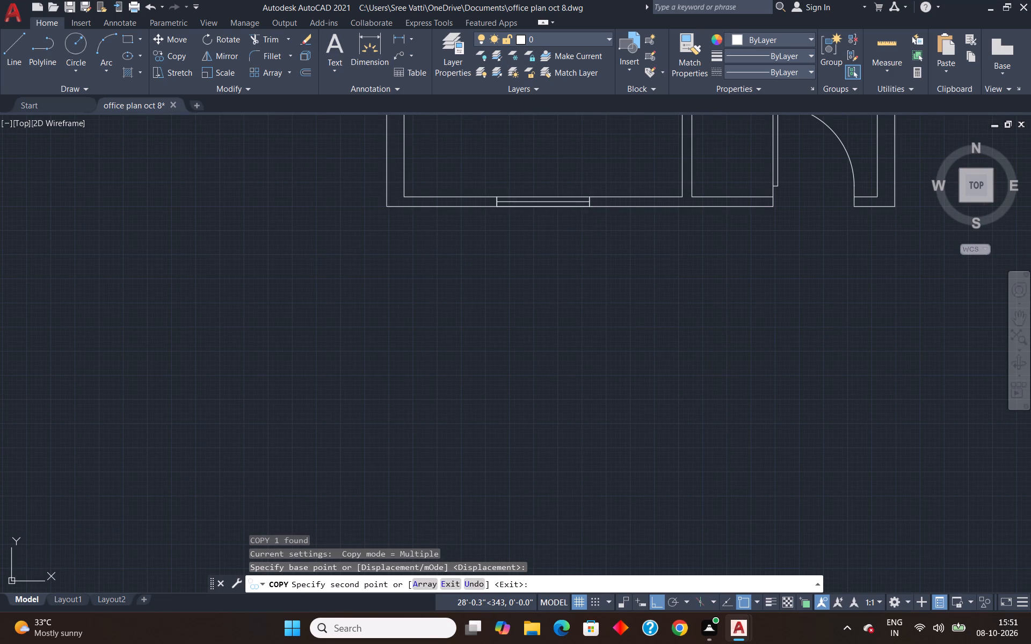
Place further copies of the 4' window block in the top outer wall openings of the upper-right and upper-left rooms.
scroll(593, 201, down, 5)
scroll(663, 181, up, 1)
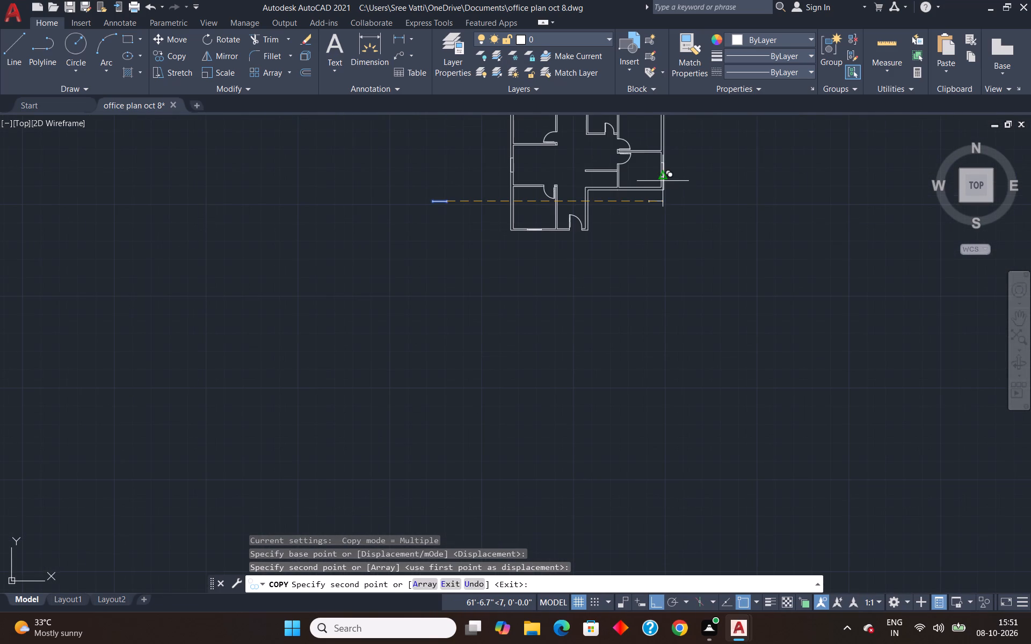
scroll(662, 192, down, 2)
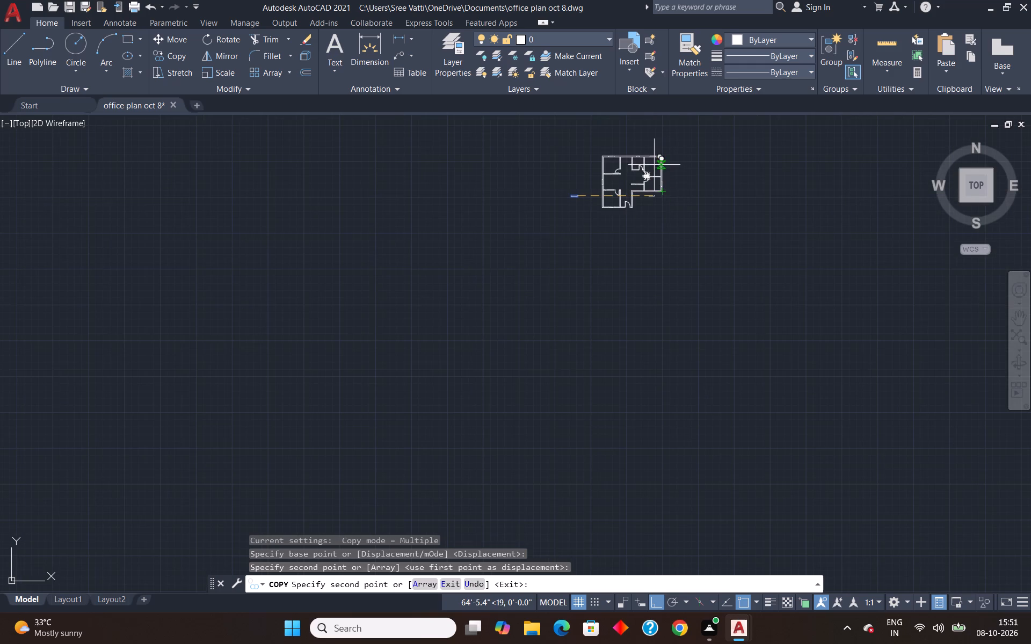
scroll(654, 162, up, 6)
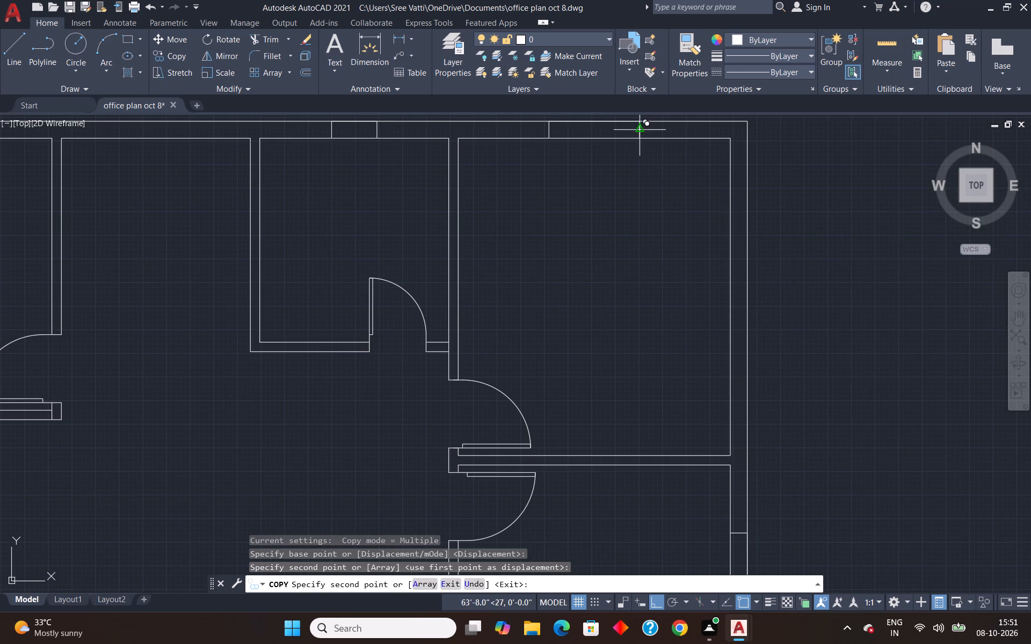
click(639, 128)
scroll(645, 134, down, 4)
scroll(539, 142, up, 3)
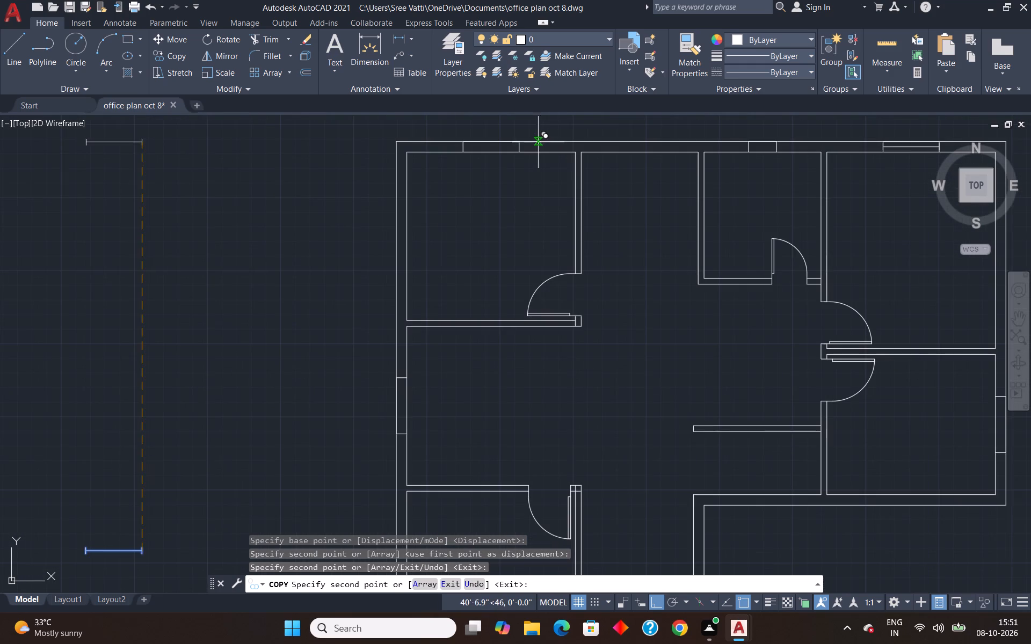
click(521, 148)
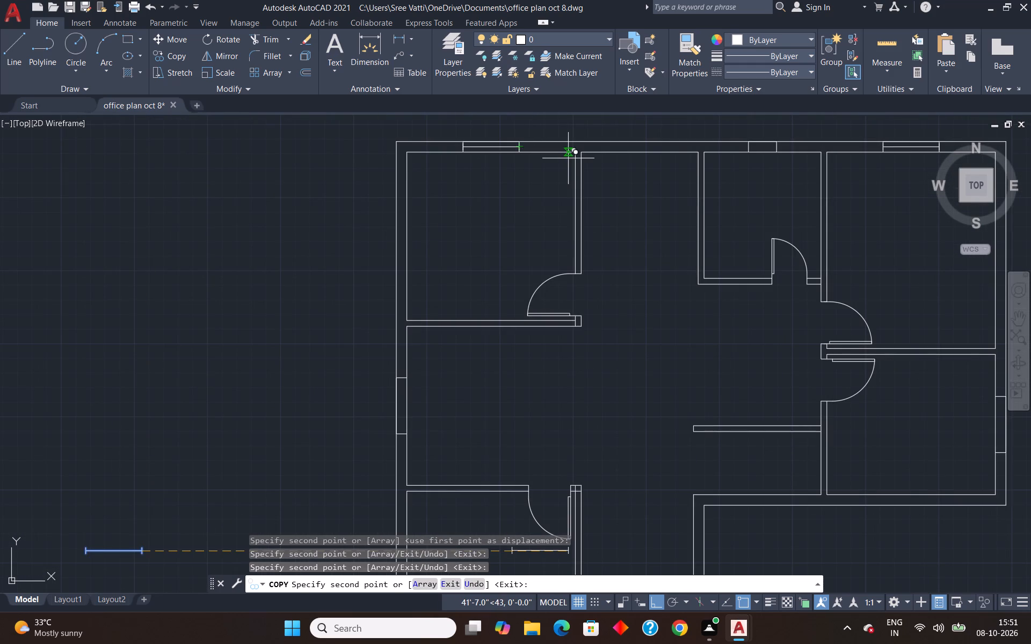
key(Escape)
Rotate the loose 4' window block 270° about its right end.
scroll(568, 158, down, 4)
scroll(510, 214, up, 4)
scroll(506, 221, down, 2)
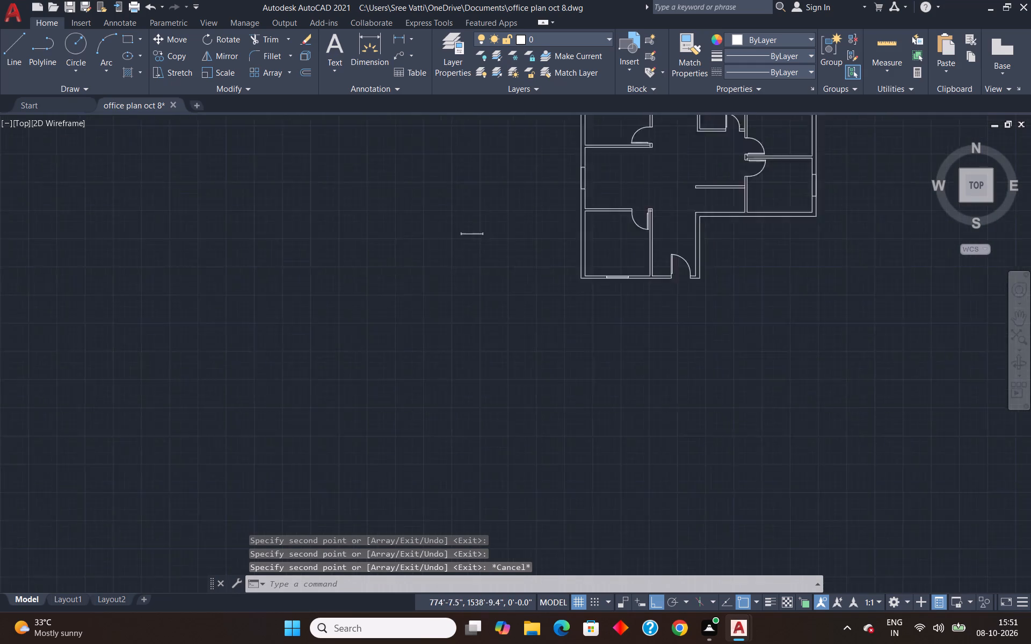
scroll(499, 228, down, 3)
scroll(483, 241, up, 4)
click(490, 231)
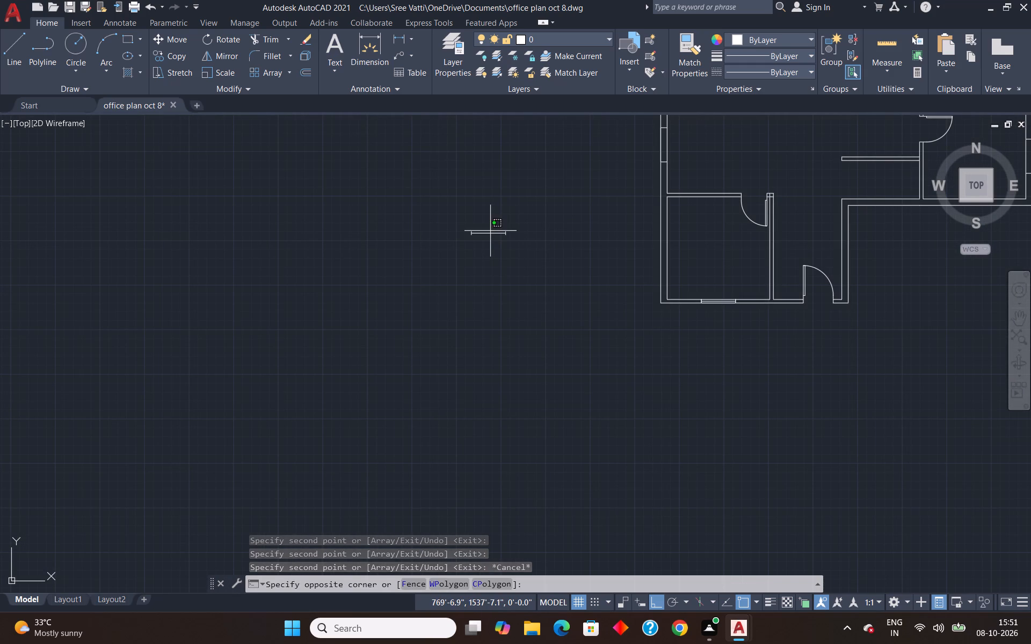
click(491, 233)
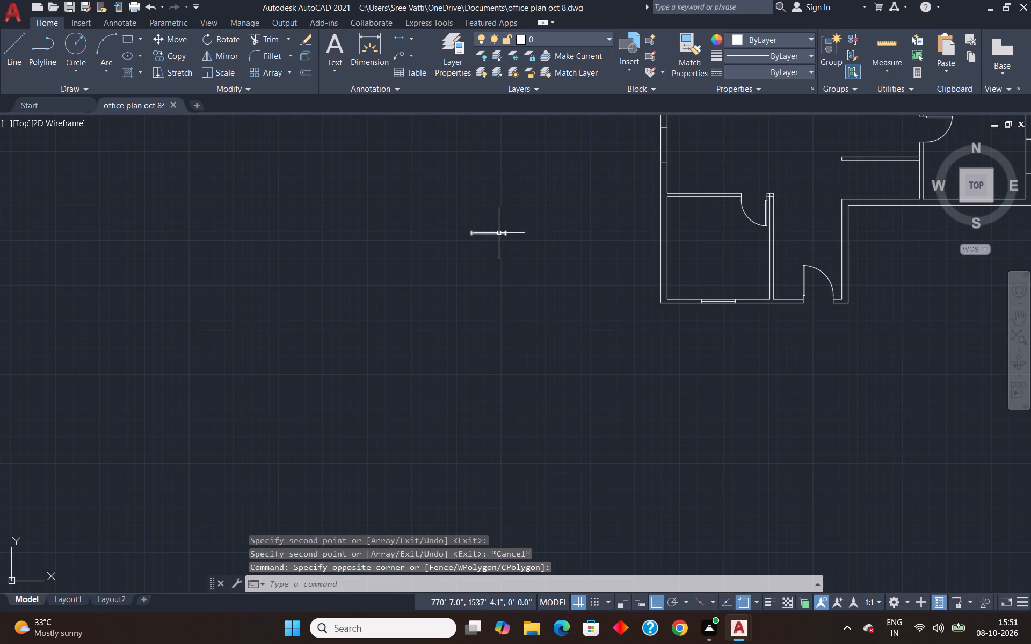
click(496, 232)
key(r)
key(o)
key(Return)
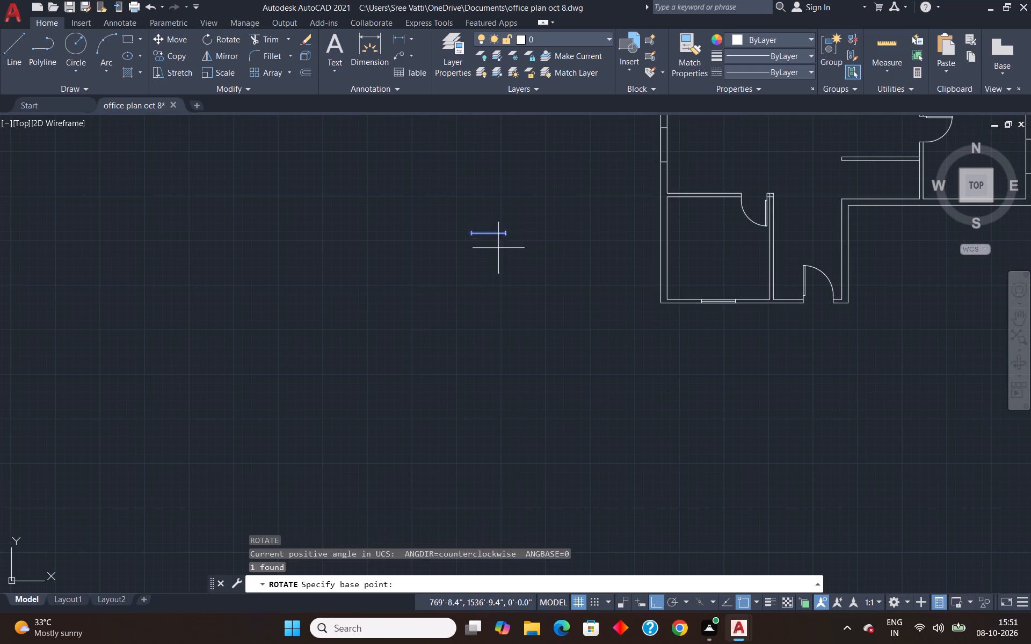
scroll(493, 224, up, 5)
click(580, 326)
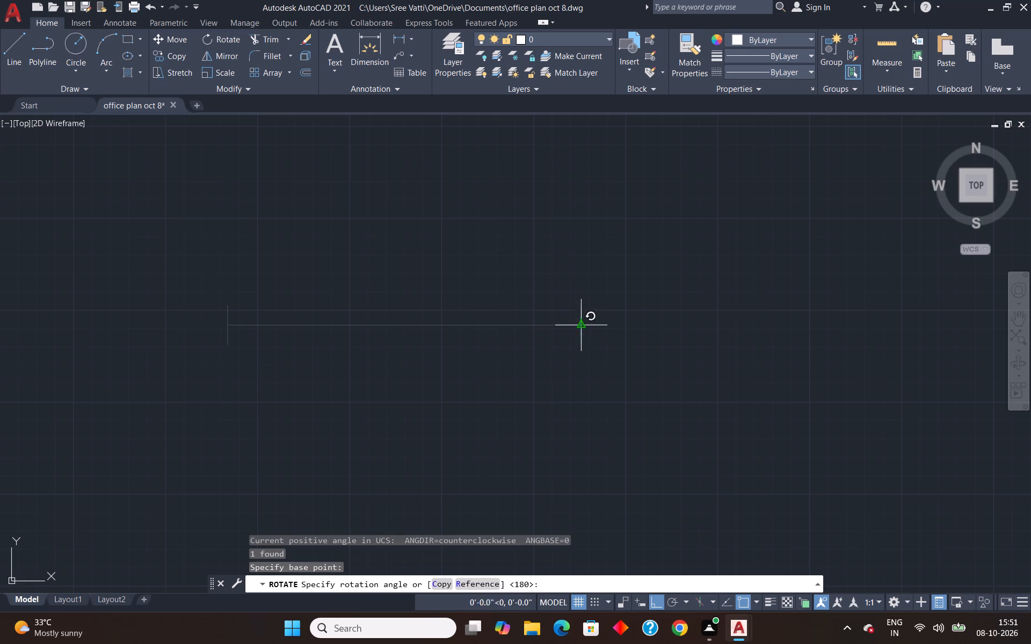
scroll(492, 364, down, 4)
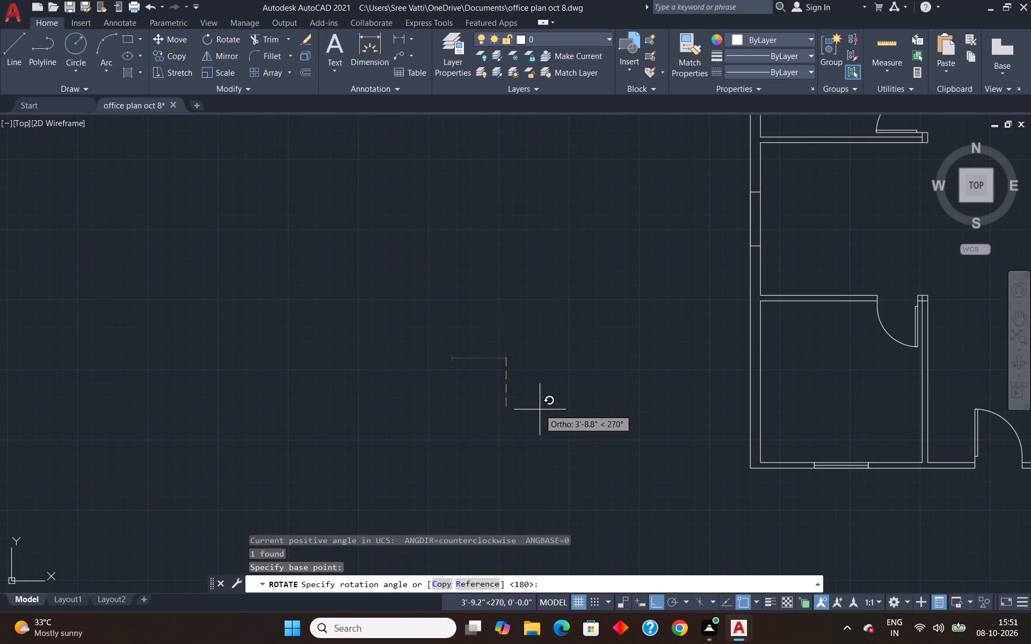
click(540, 462)
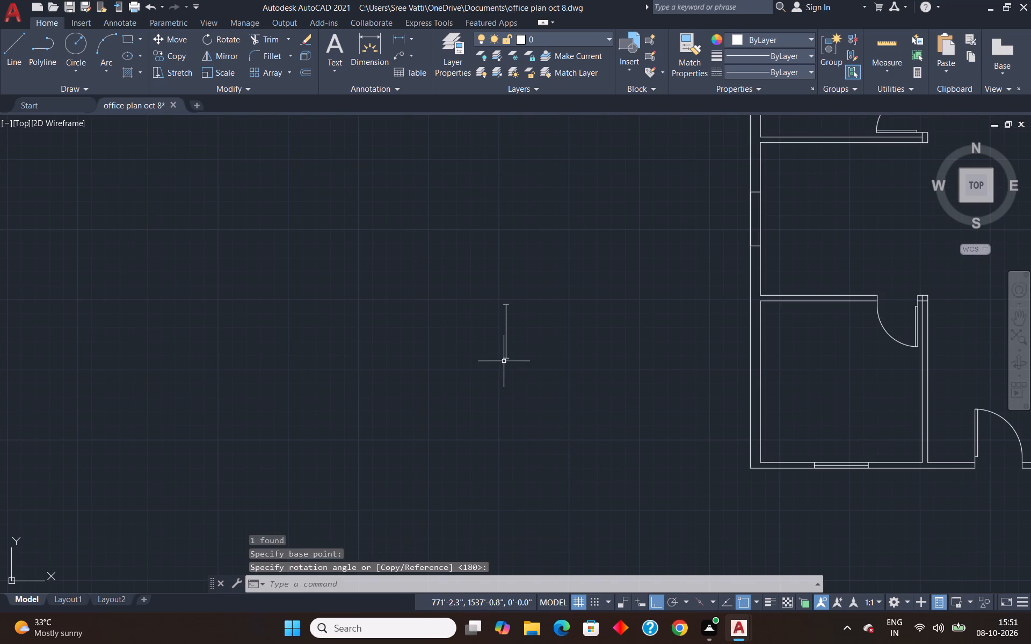
Copy the rotated 4' window block by its lower end into the middle-left room's left and lower-right room's right outer wall openings.
click(505, 355)
text(co)
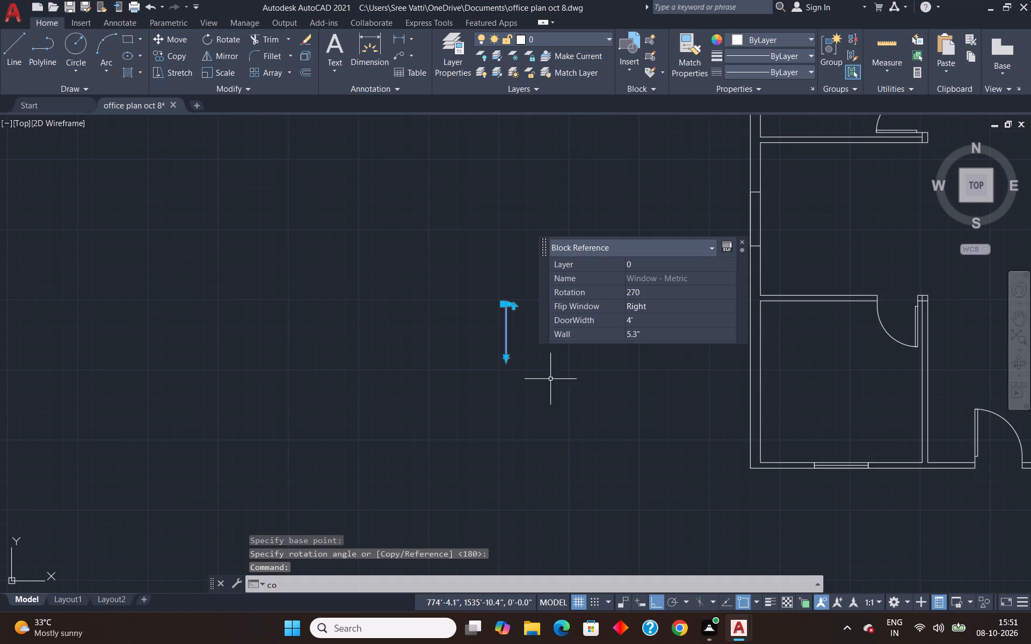
key(Return)
scroll(520, 369, up, 3)
click(459, 328)
scroll(460, 330, down, 3)
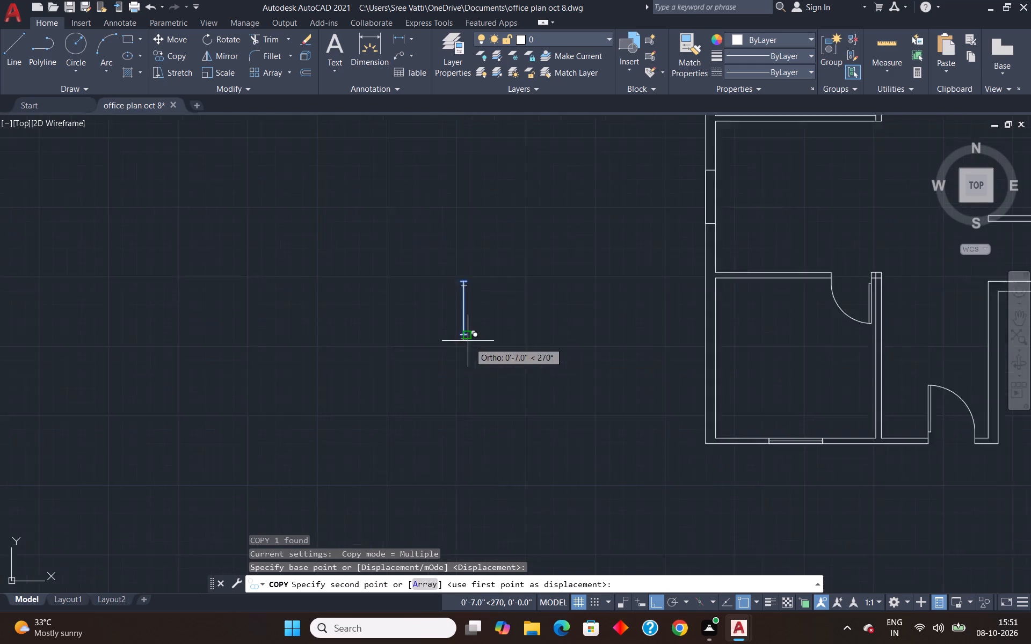
scroll(471, 346, down, 2)
scroll(569, 309, up, 5)
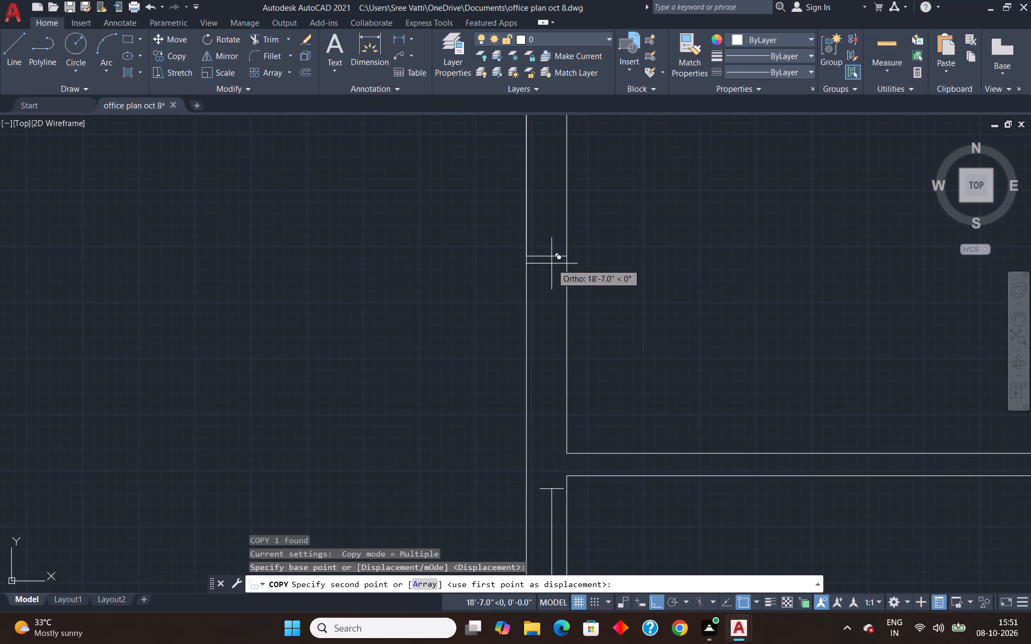
click(549, 259)
scroll(560, 291, down, 4)
scroll(758, 325, down, 3)
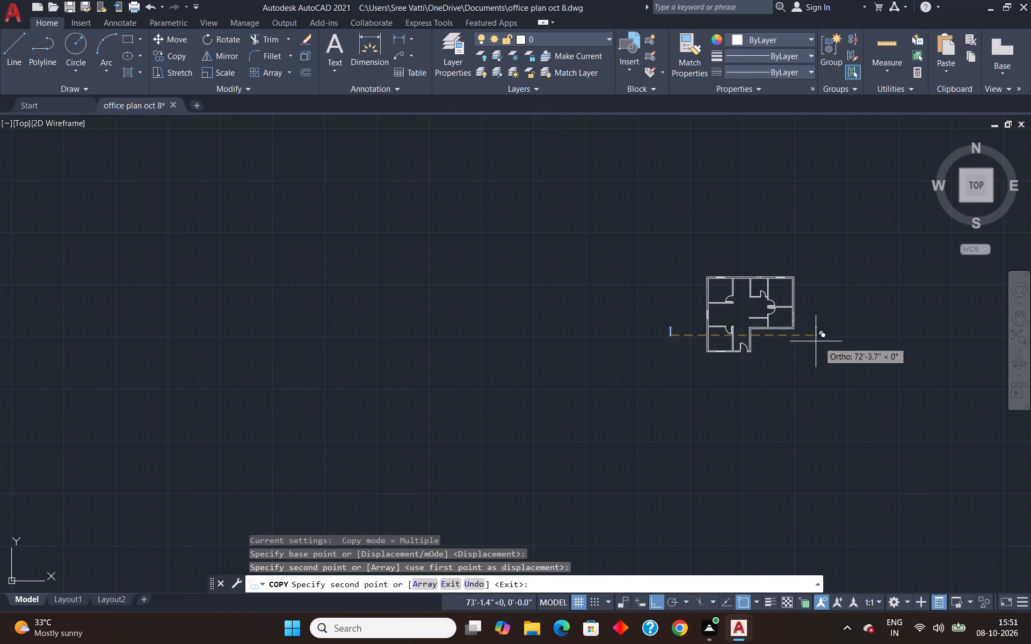
scroll(789, 315, up, 4)
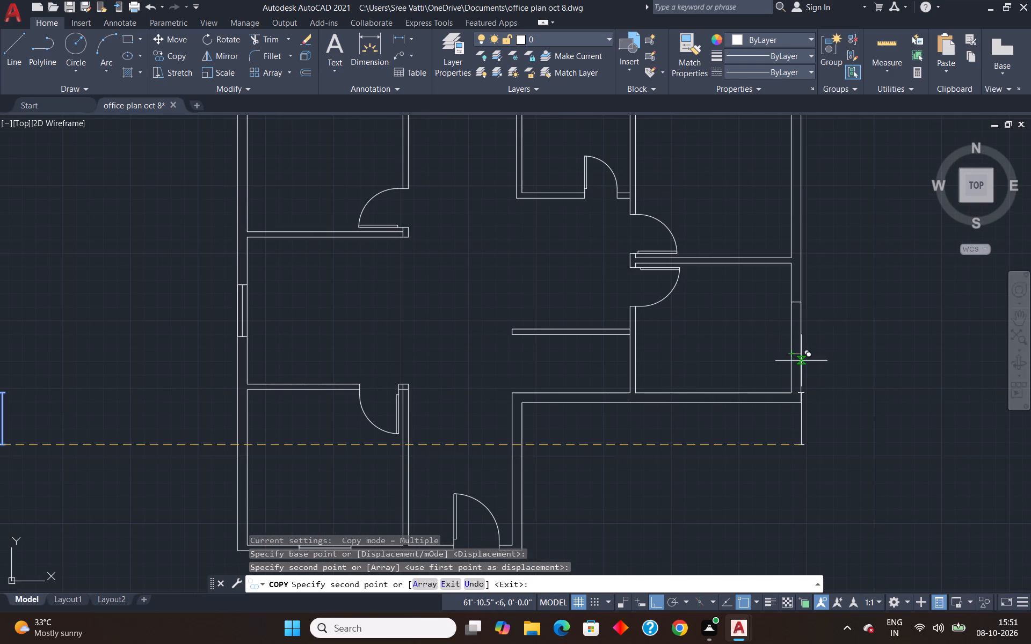
click(797, 348)
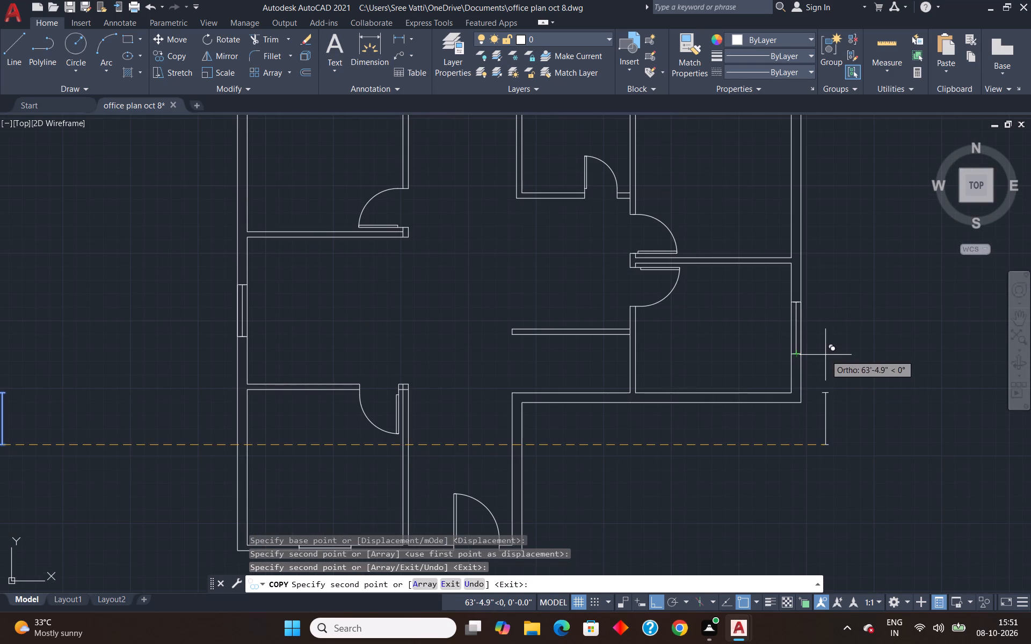
scroll(825, 365, down, 3)
key(Escape)
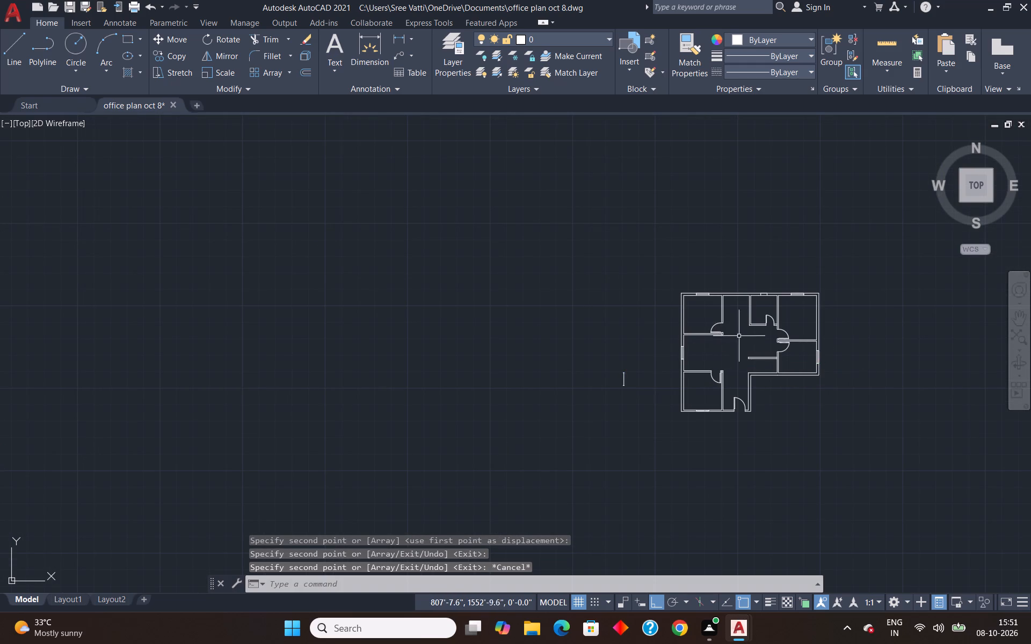
Copy the upper-right room's 4' top window block to free space just above the top outer wall, with Ortho off.
scroll(811, 284, up, 3)
scroll(743, 320, up, 3)
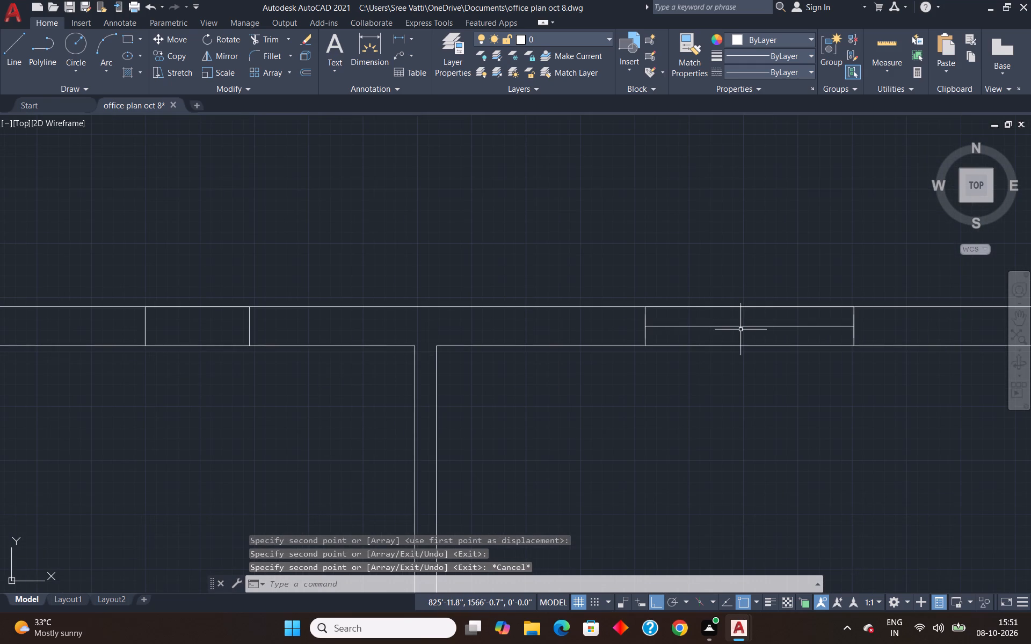
click(736, 326)
text(co)
key(Return)
click(741, 328)
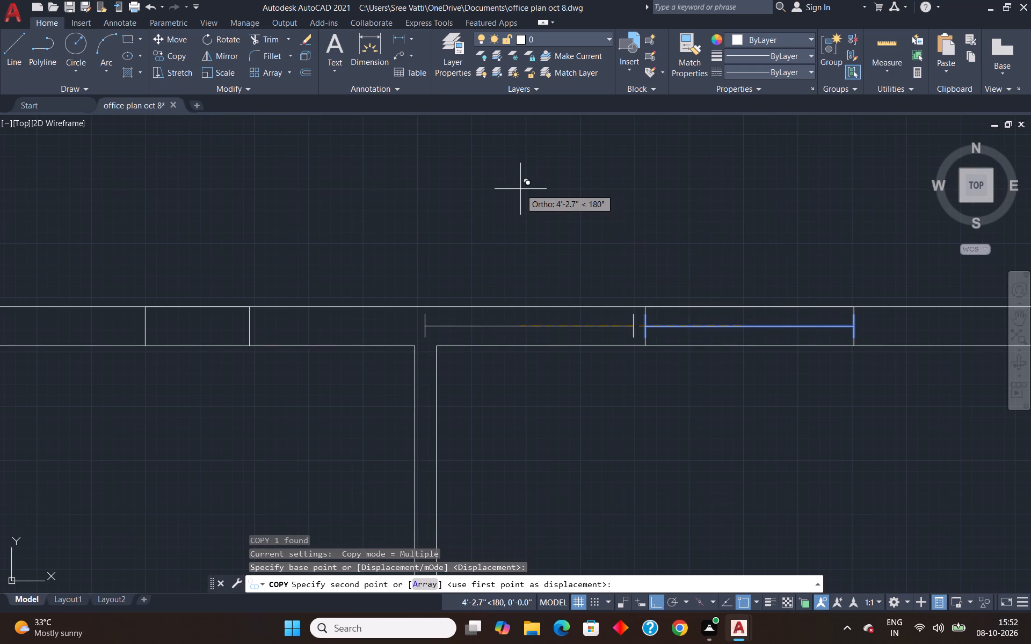
key(F8)
click(520, 189)
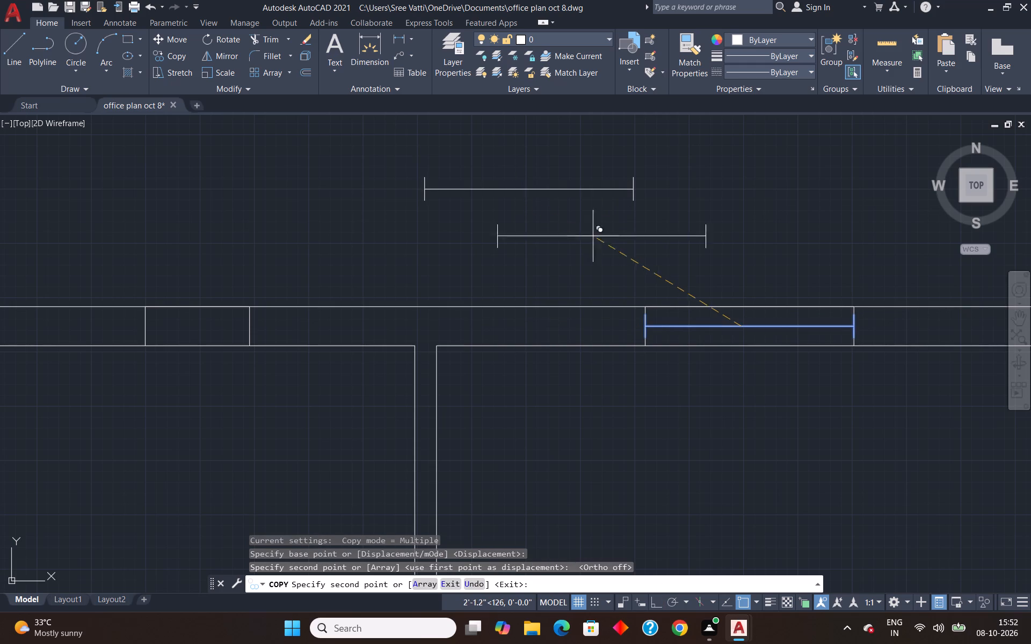
key(Escape)
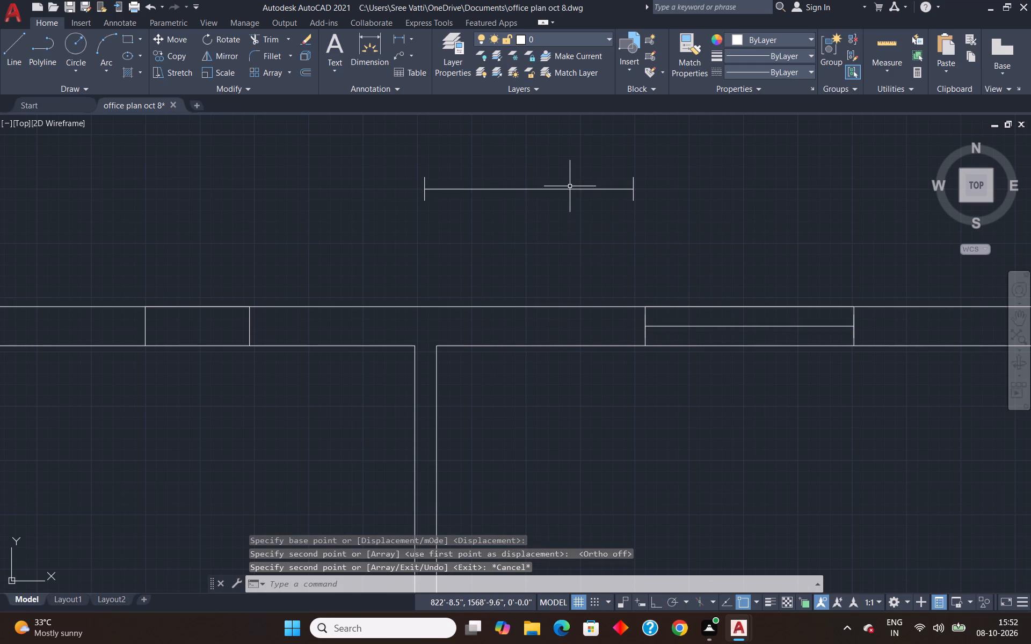
Scale the new loose window copy about its left end by reference, using its full length, to 2'.
click(569, 189)
text(sc)
key(Return)
scroll(470, 196, up, 2)
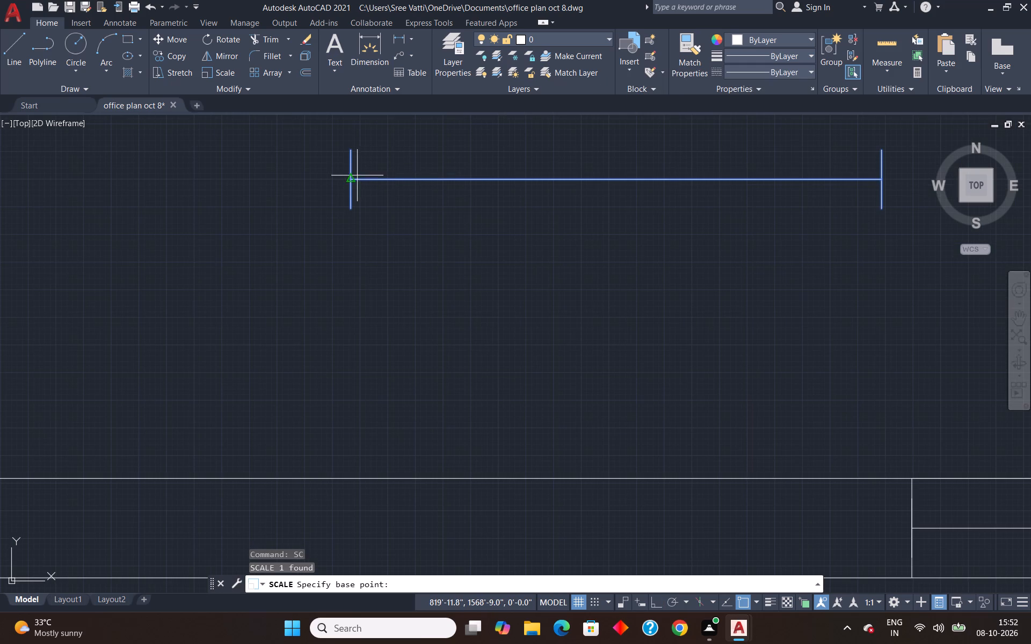
click(352, 178)
key(r)
key(Return)
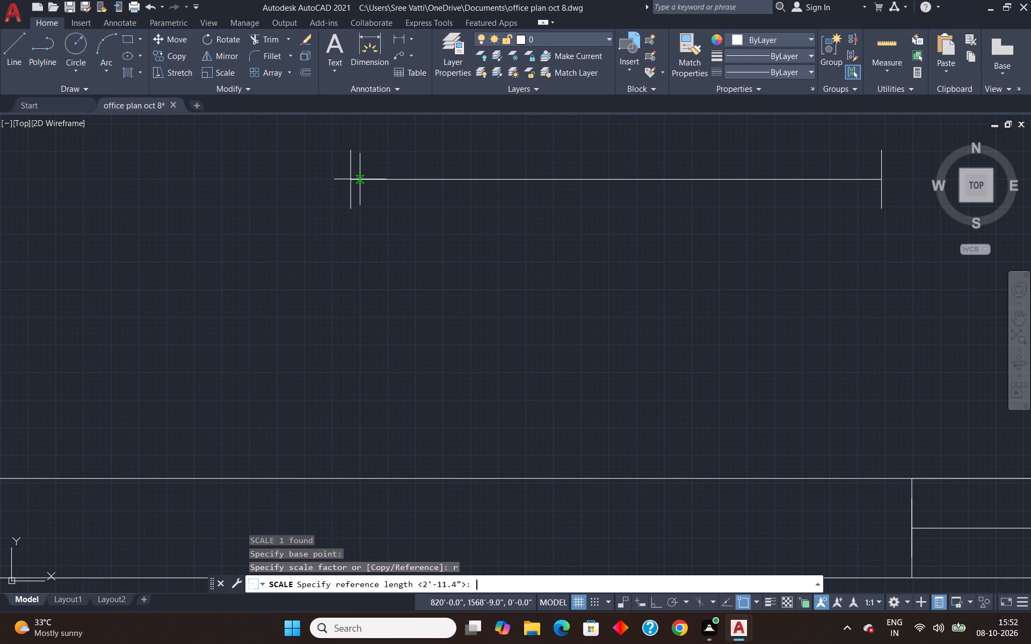
click(351, 175)
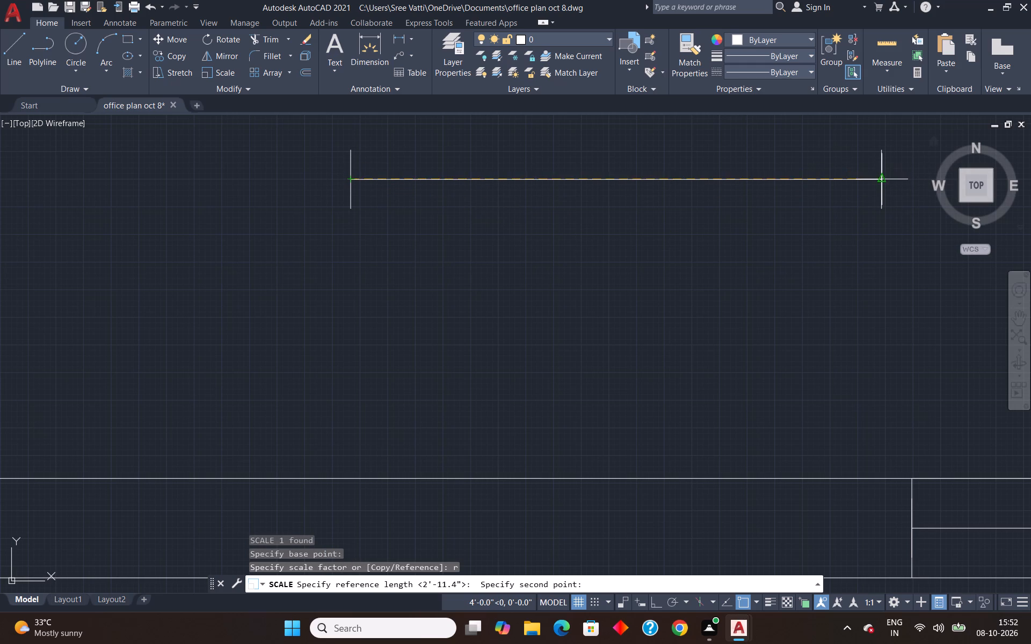
click(882, 182)
text(2')
key(Return)
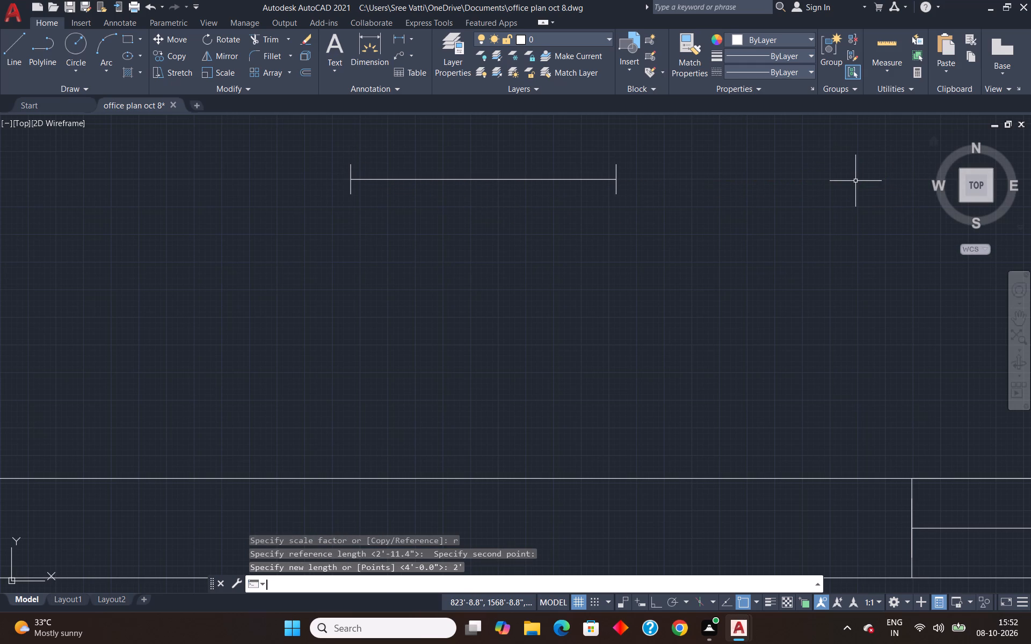
Move the 2' window block by its right end into the small top room's outer wall opening, turning Ortho back on.
scroll(855, 181, down, 2)
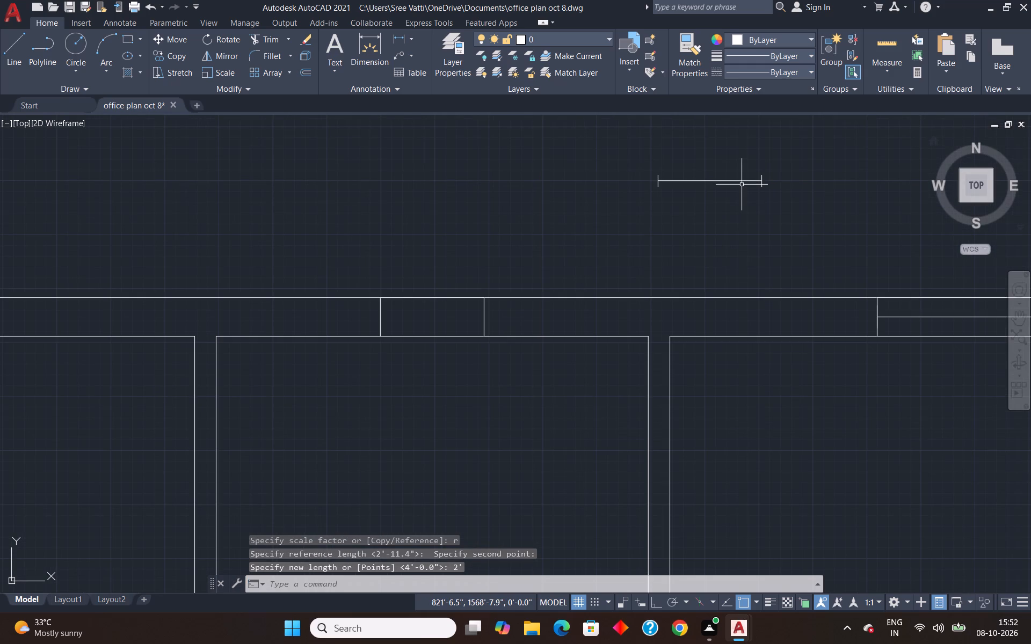
click(730, 179)
key(m)
key(Return)
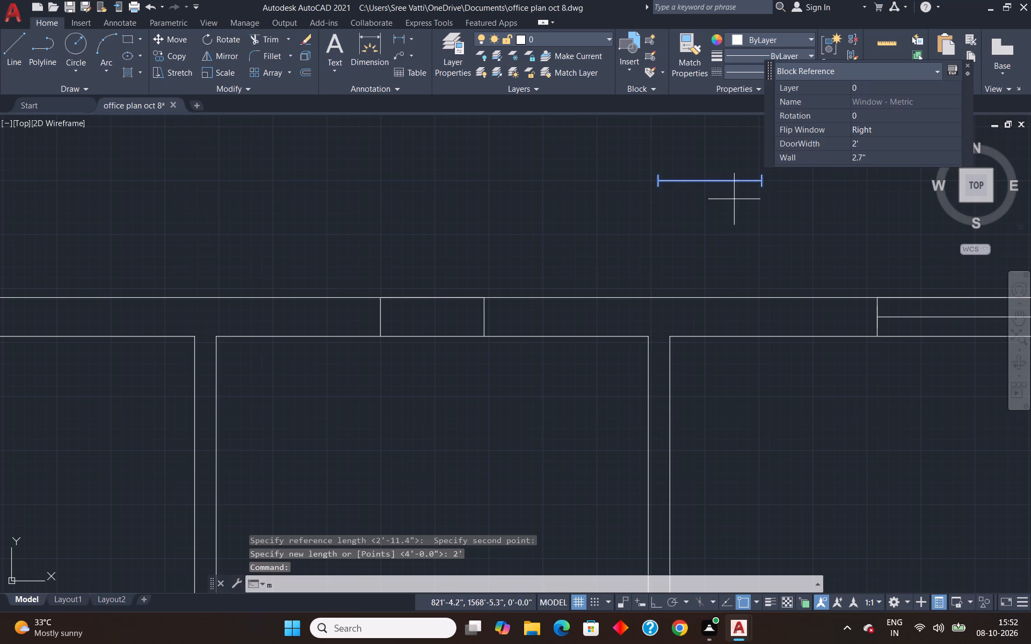
scroll(752, 177, up, 3)
click(780, 195)
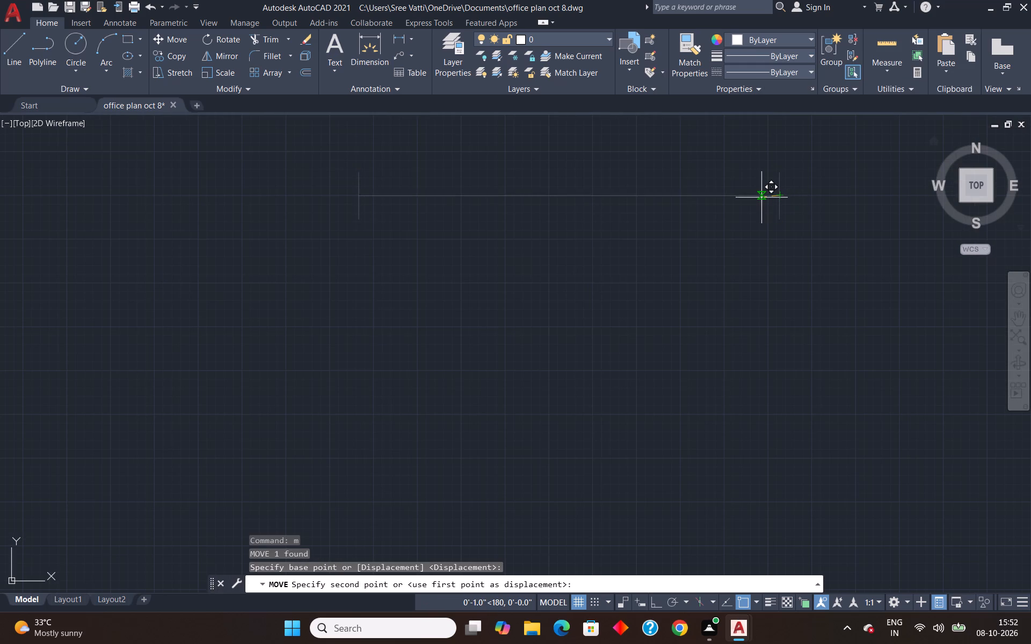
key(F8)
scroll(761, 197, down, 4)
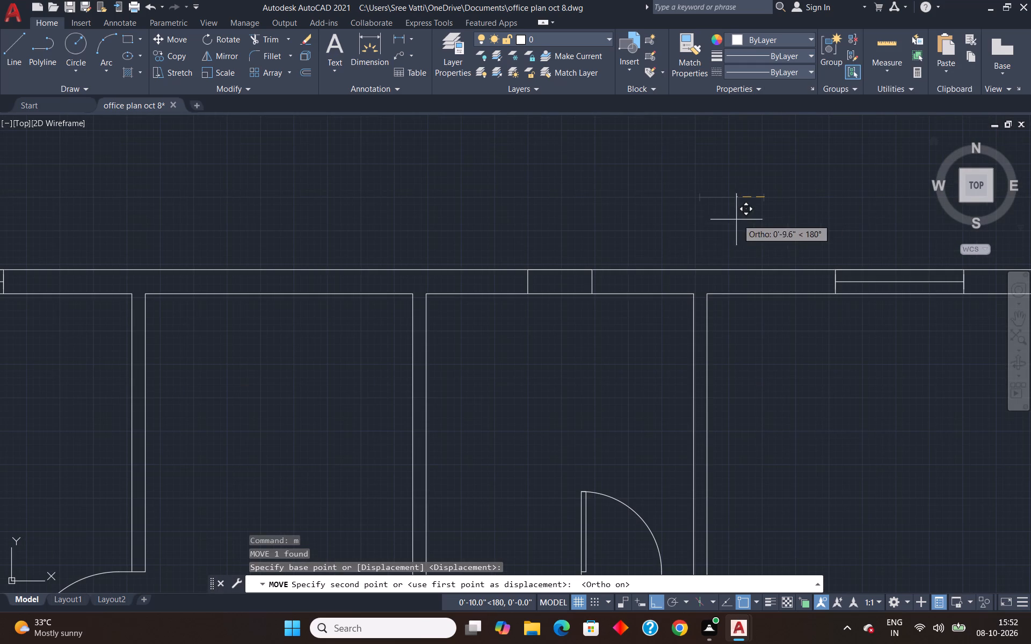
scroll(594, 286, up, 2)
click(585, 278)
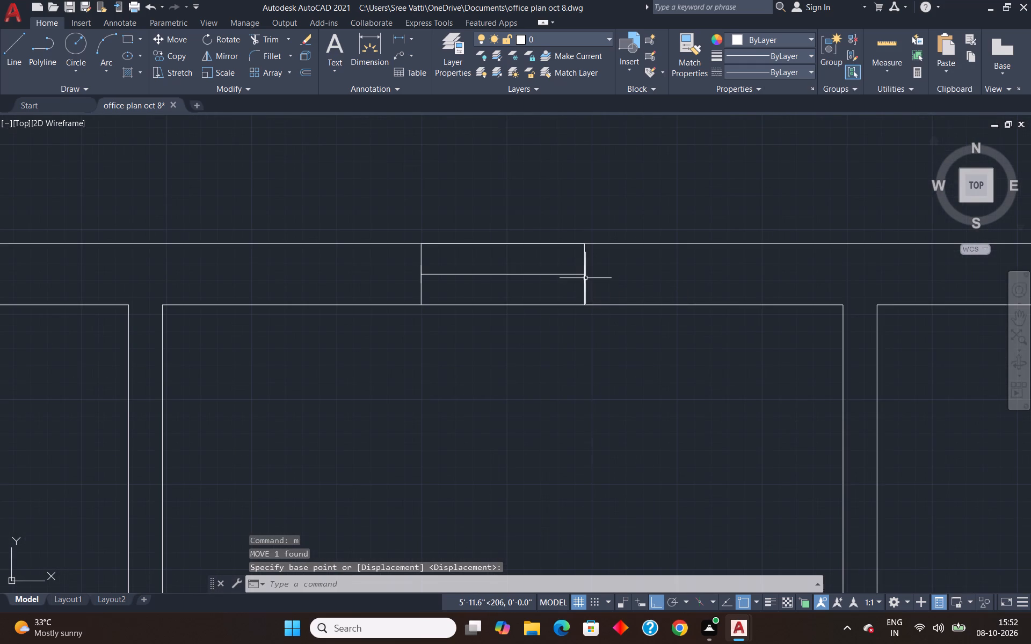
key(Escape)
Delete the leftover rotated window block outside the plan's left wall.
scroll(683, 219, down, 6)
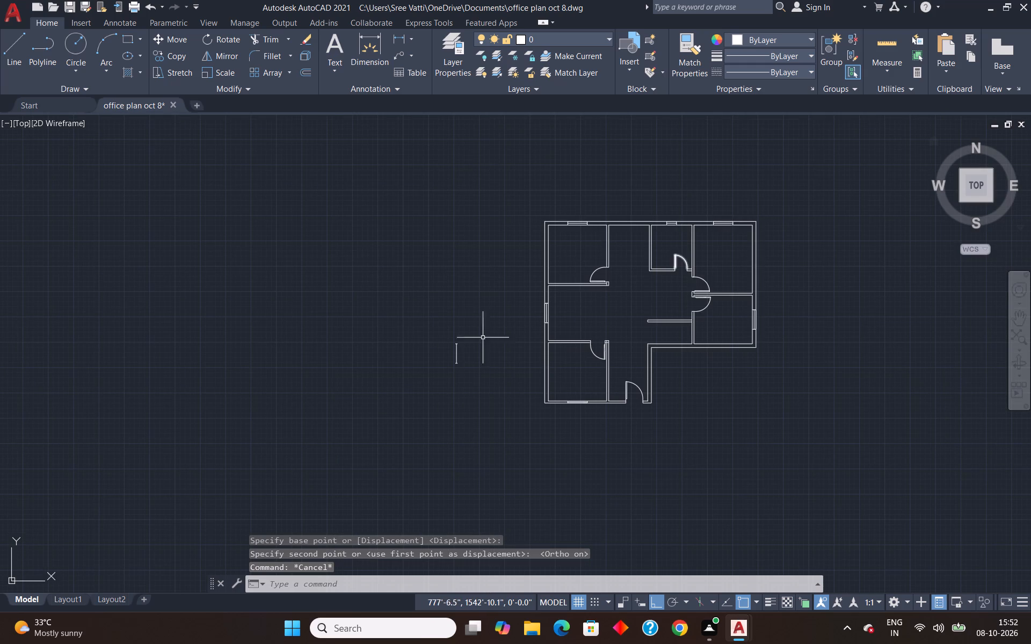
click(457, 356)
key(Delete)
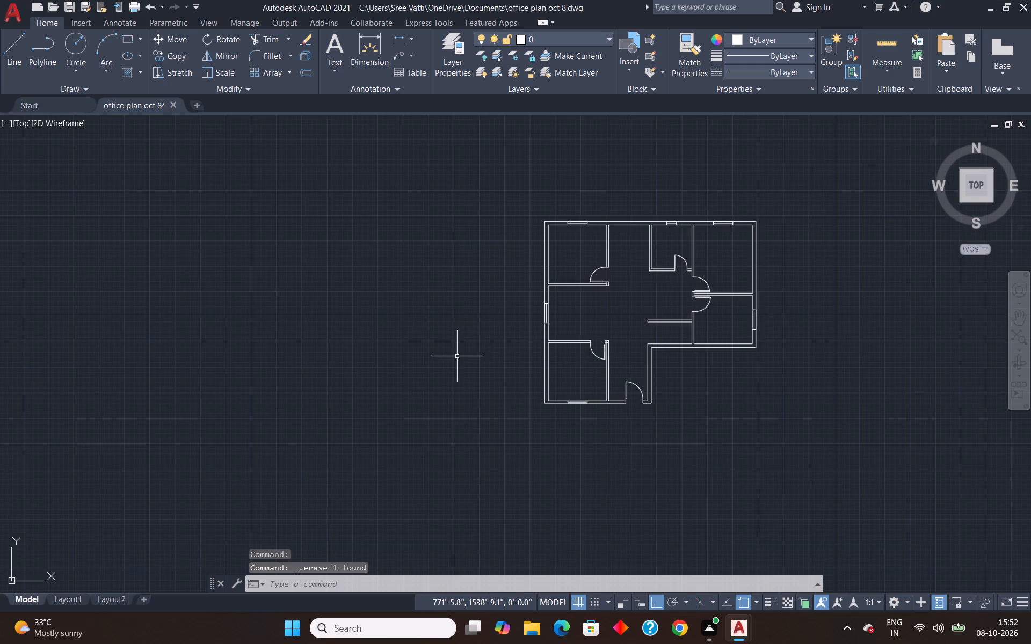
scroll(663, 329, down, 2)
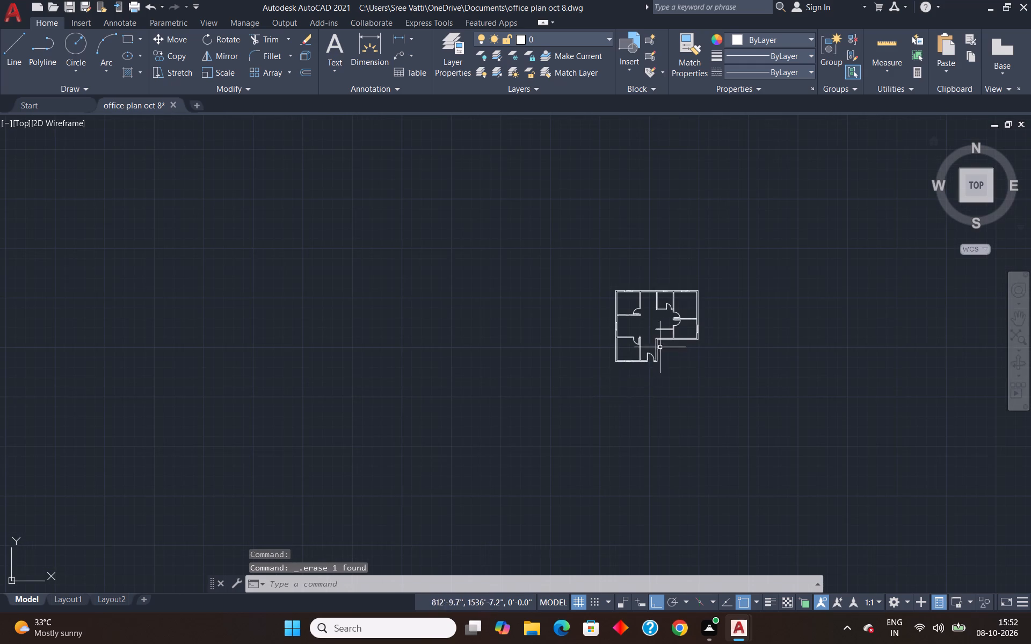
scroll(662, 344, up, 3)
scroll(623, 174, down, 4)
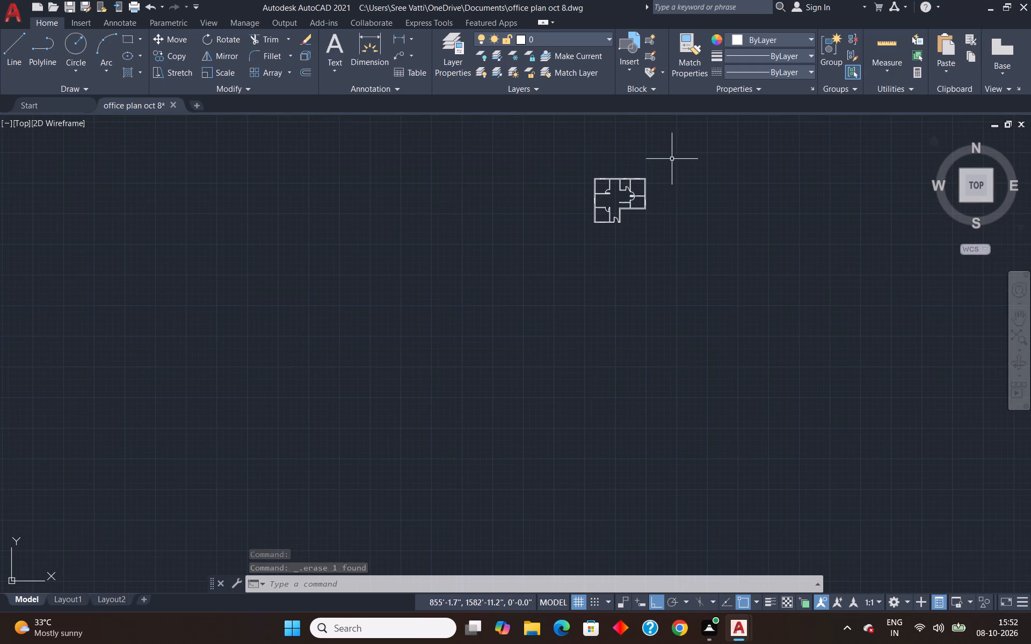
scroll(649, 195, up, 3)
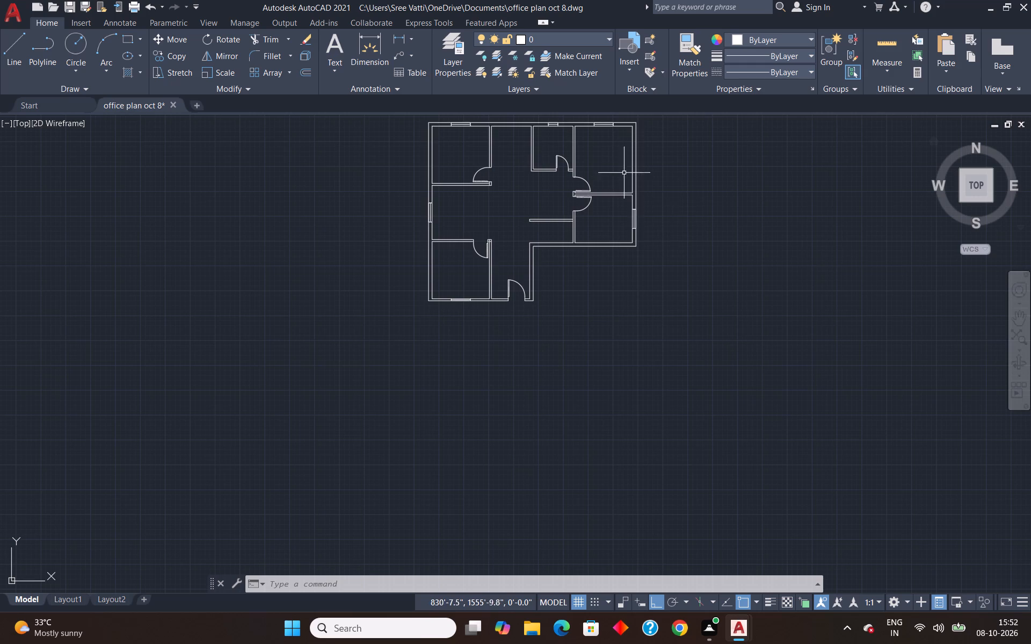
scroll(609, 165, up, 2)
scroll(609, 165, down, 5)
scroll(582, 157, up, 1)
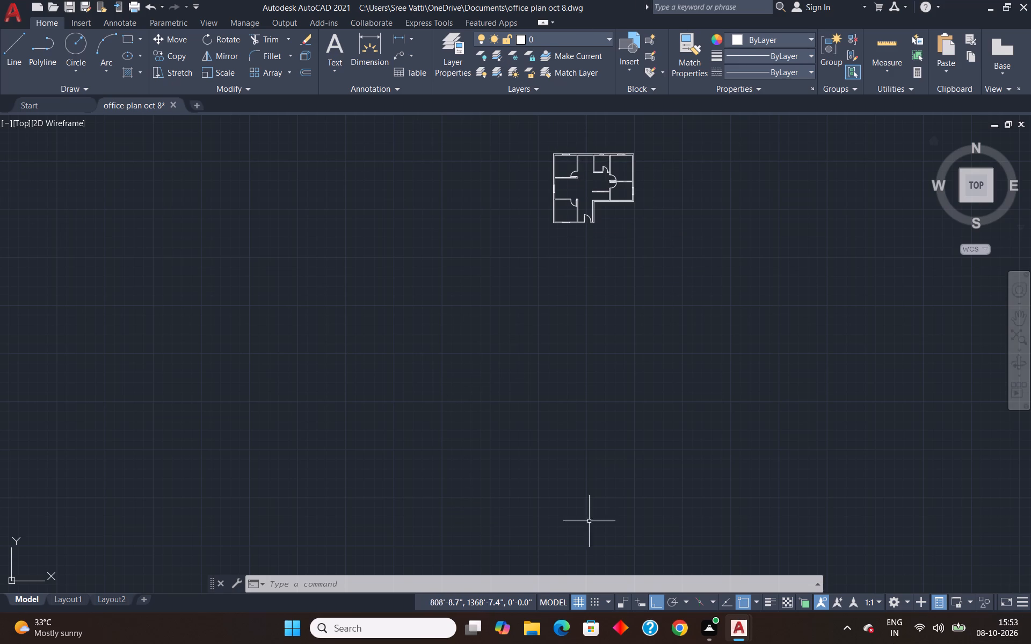
Insert the Chair - Desk block from DesignCenter's Home - Space Planner.dwg into the empty space to the lower right of the plan.
text(dc)
key(Return)
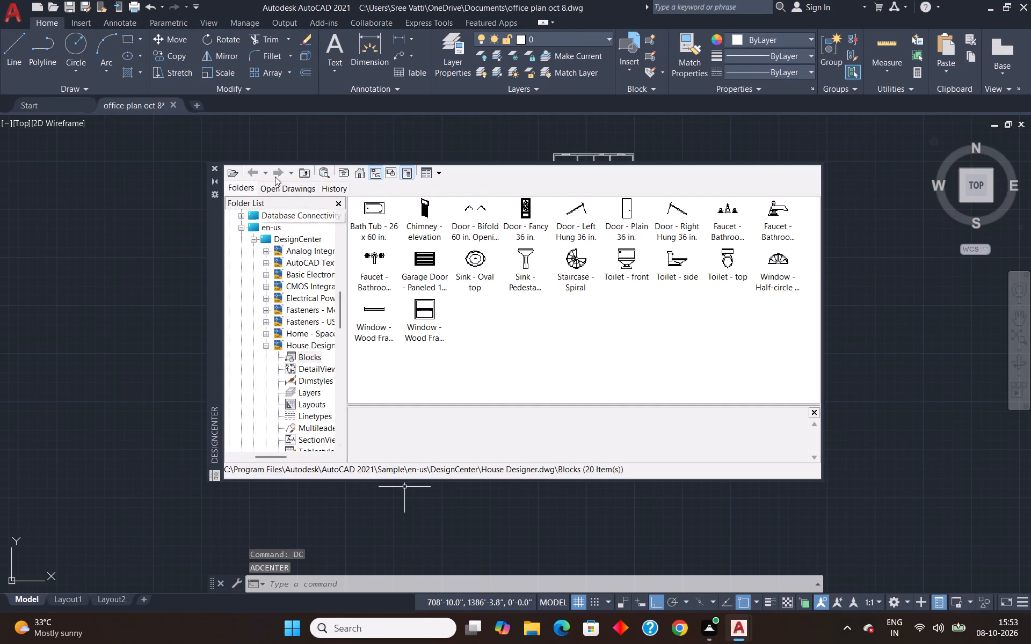
click(360, 174)
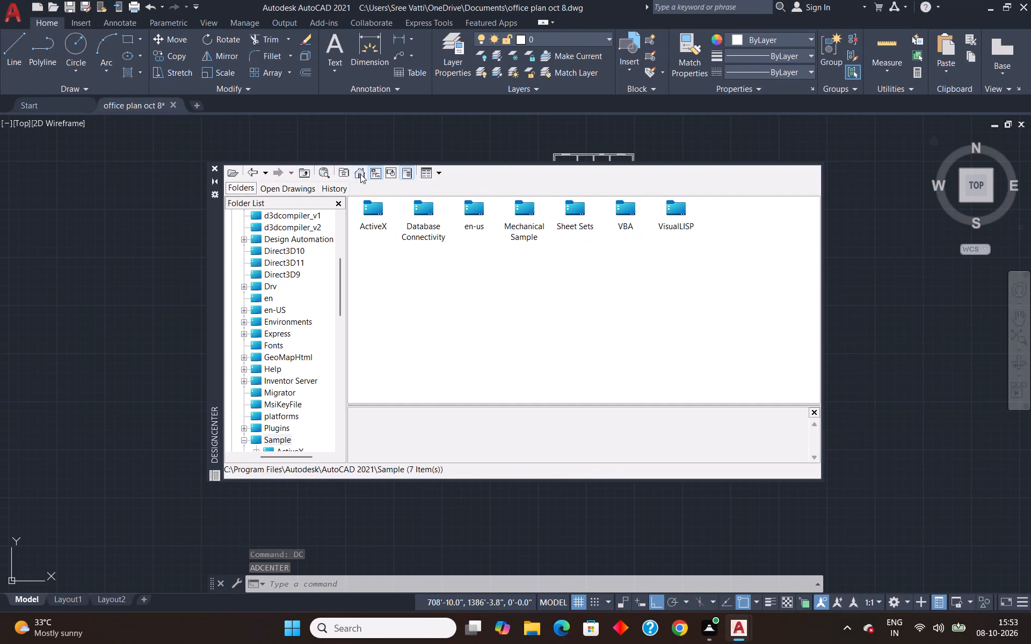
double_click(474, 206)
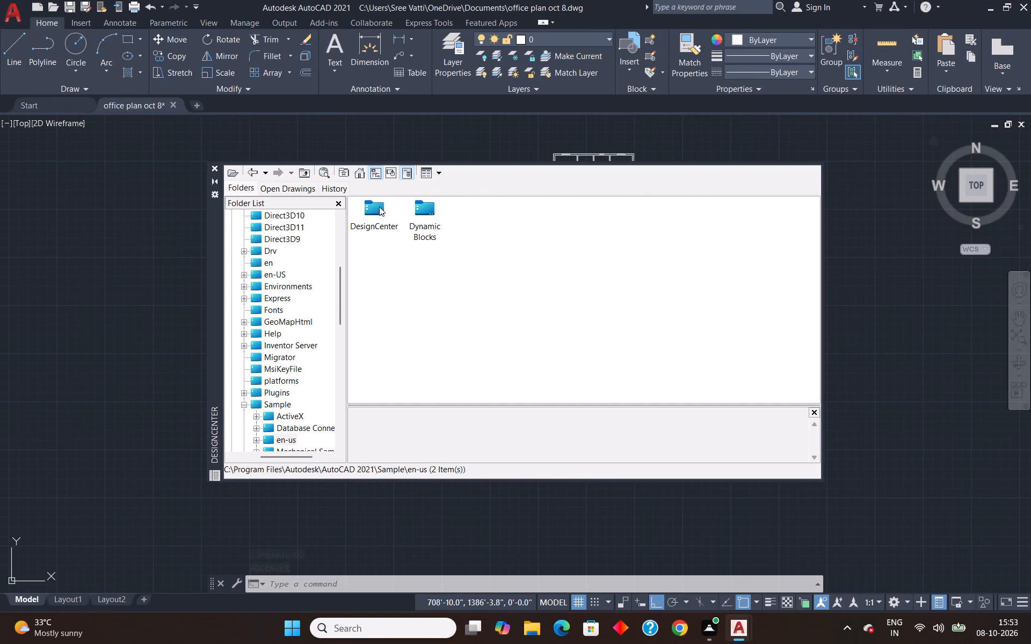
double_click(379, 207)
double_click(725, 225)
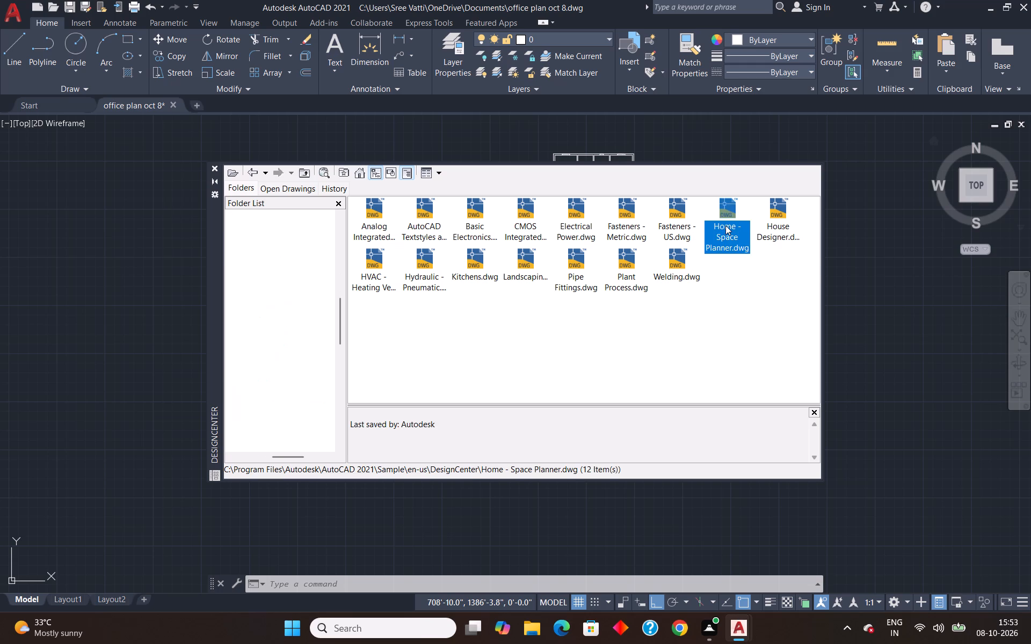
double_click(357, 214)
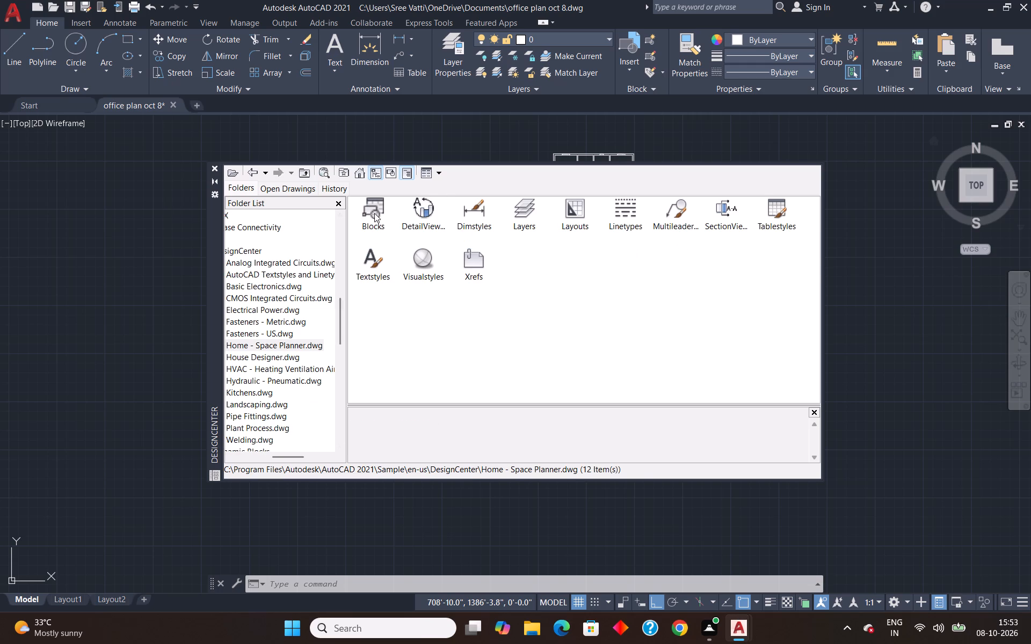
double_click(374, 213)
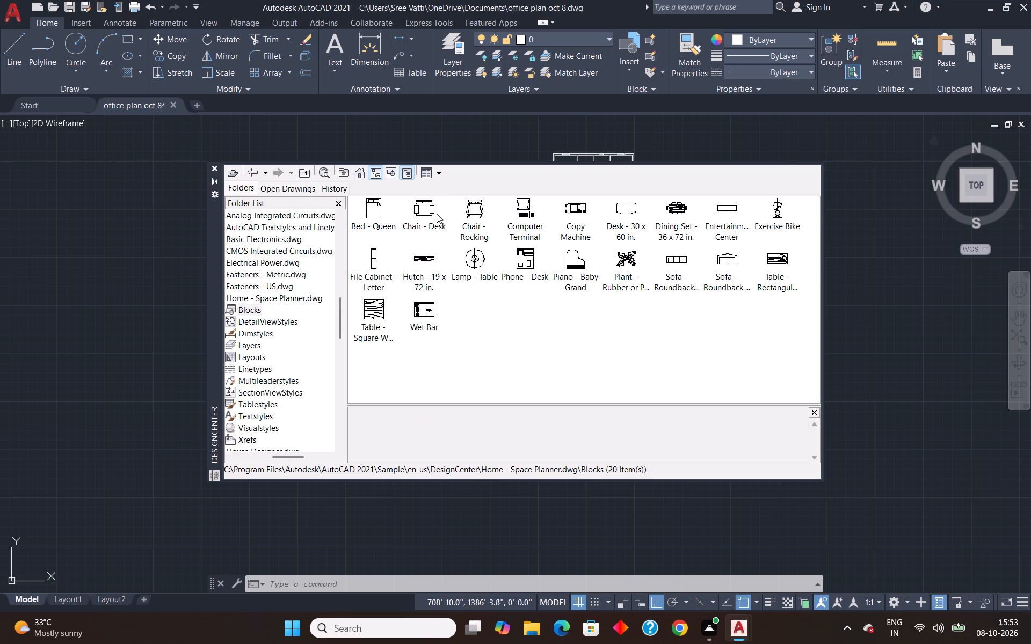
drag(425, 211, 885, 282)
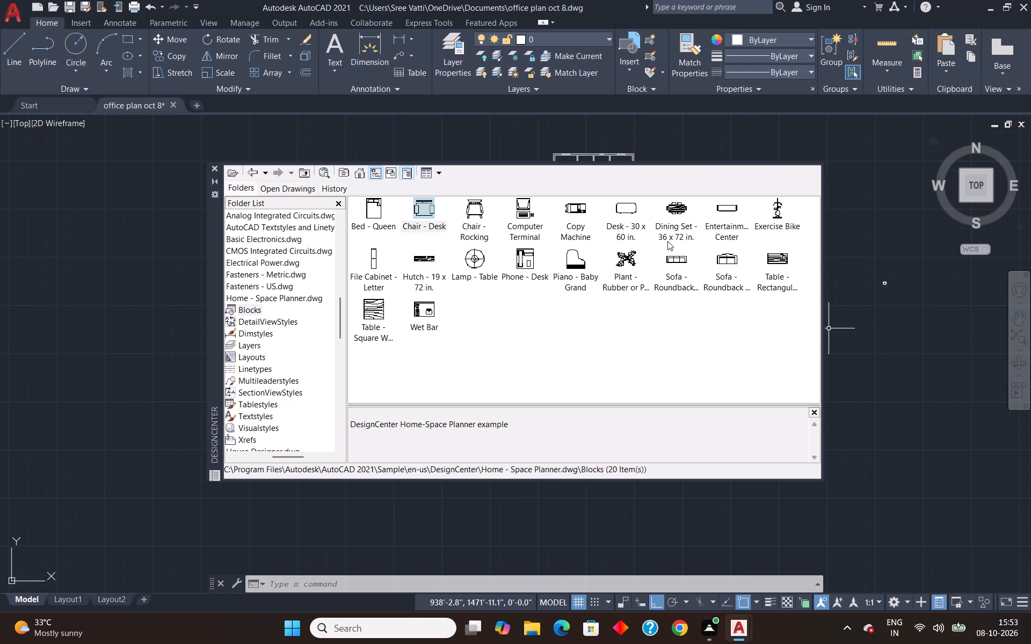
click(215, 170)
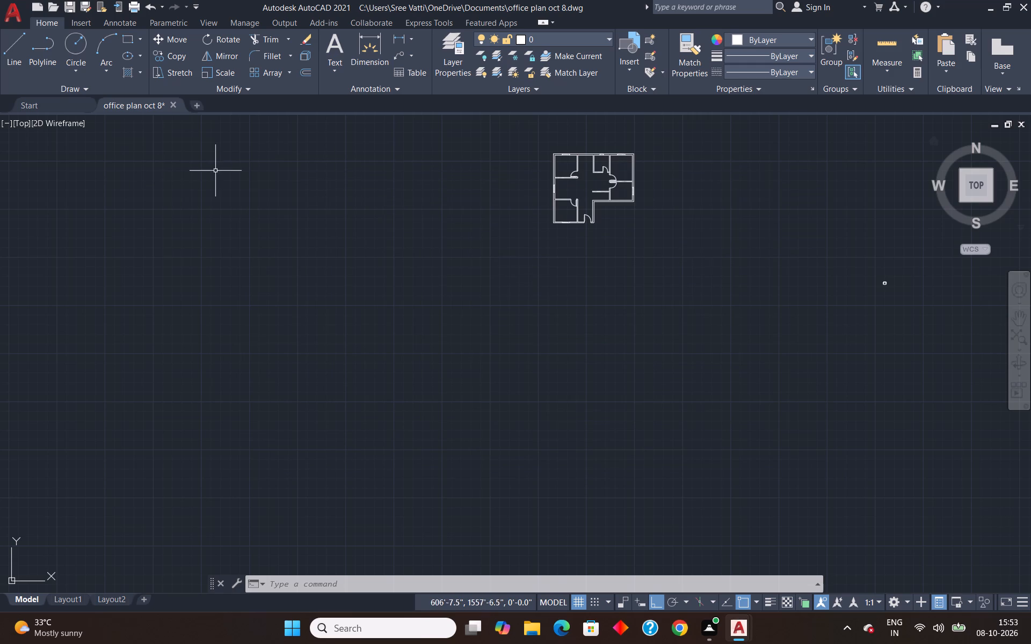
Insert the Toilet - top and Sink - Oval top blocks from DesignCenter's House Designer.dwg into the empty space to the plan's lower right.
text(dc)
key(Return)
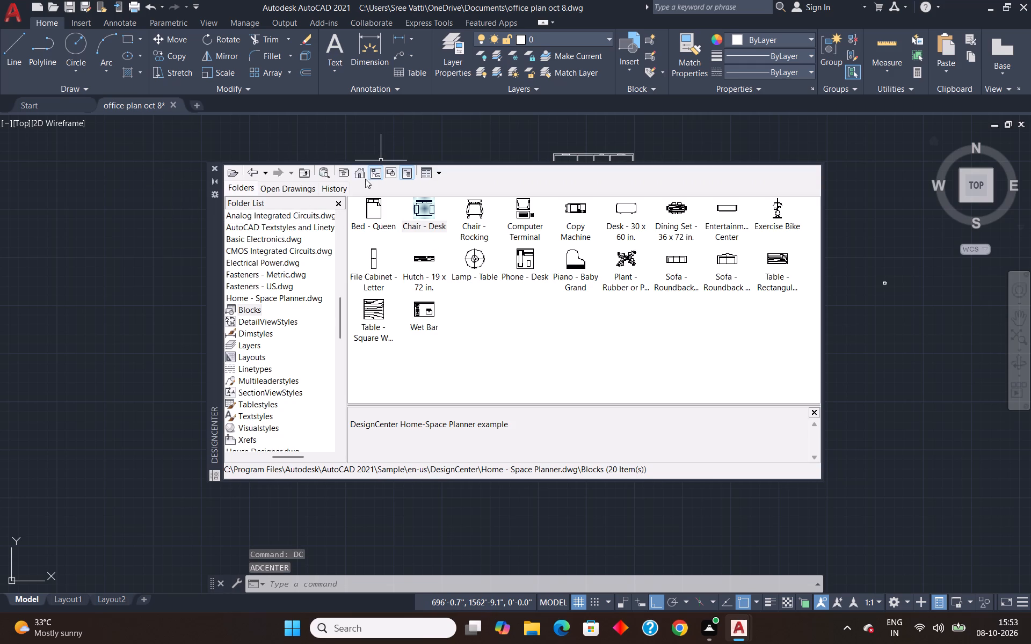
click(248, 174)
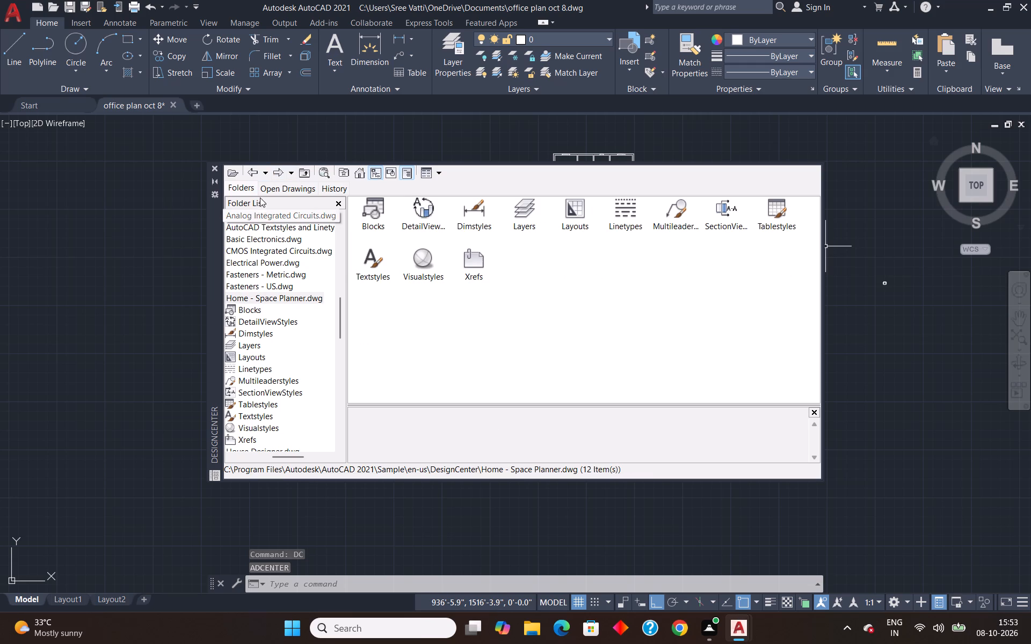
click(252, 173)
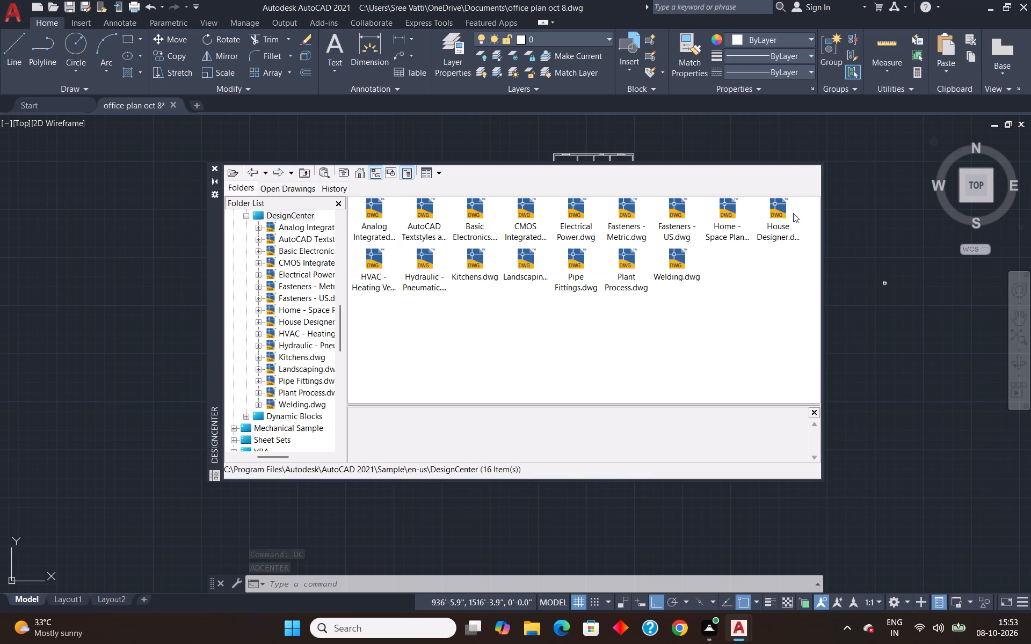
double_click(778, 209)
double_click(373, 213)
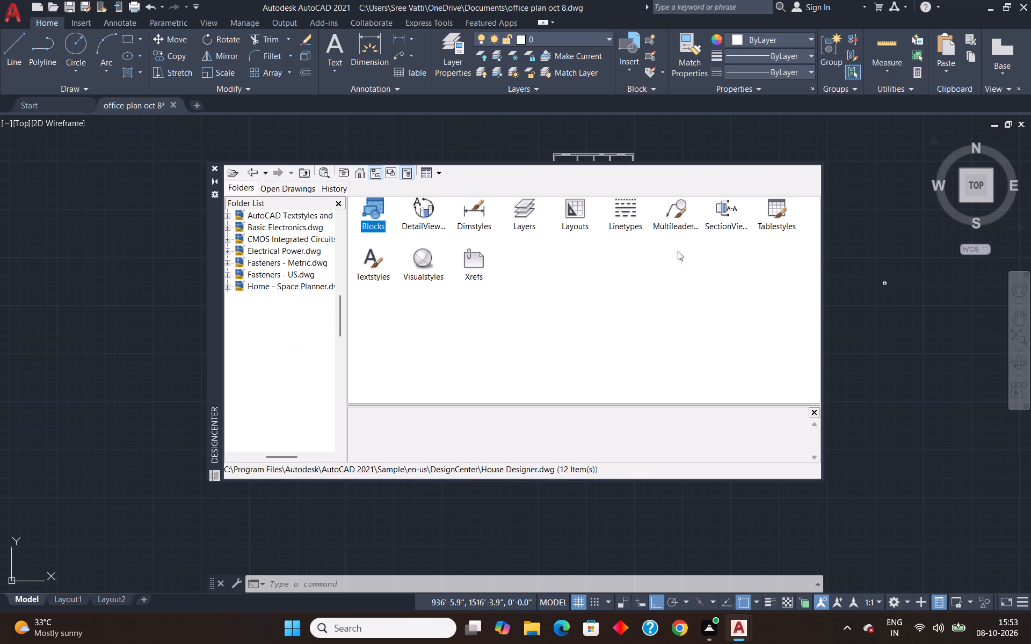
drag(728, 258, 912, 332)
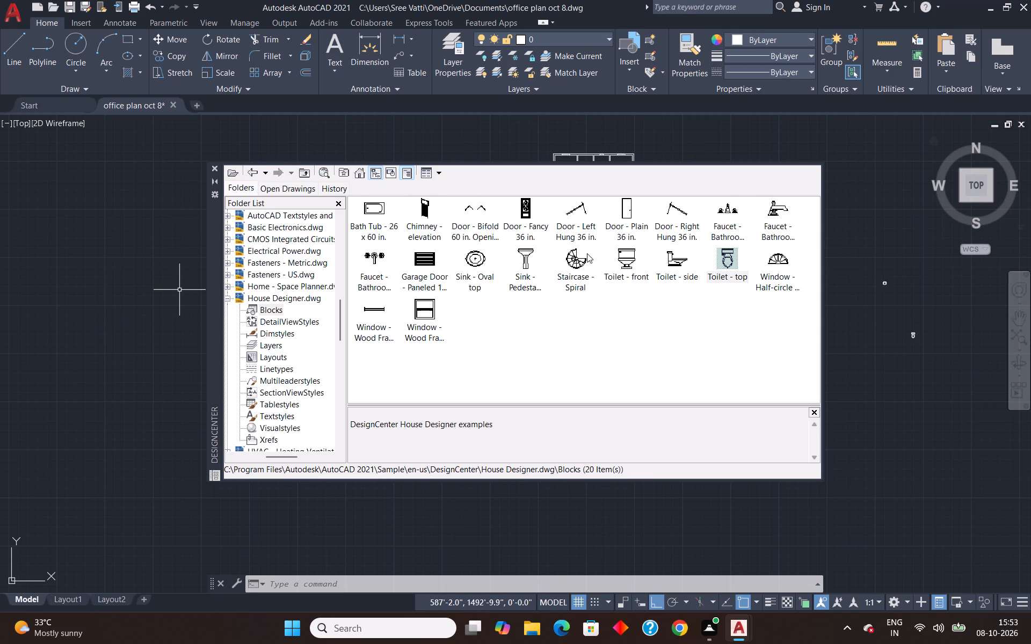
drag(481, 251, 857, 343)
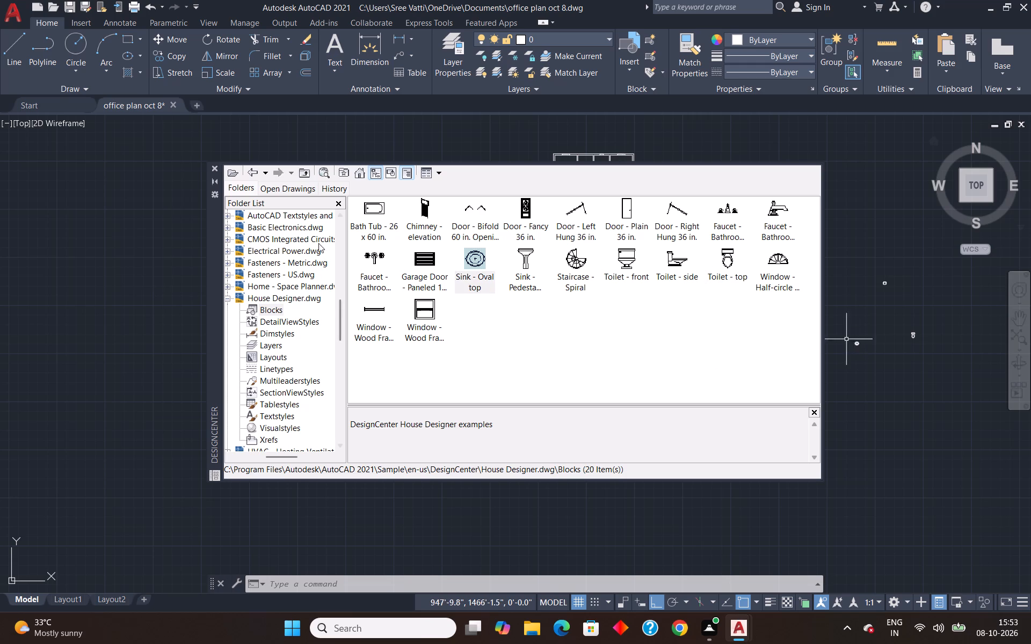
click(217, 169)
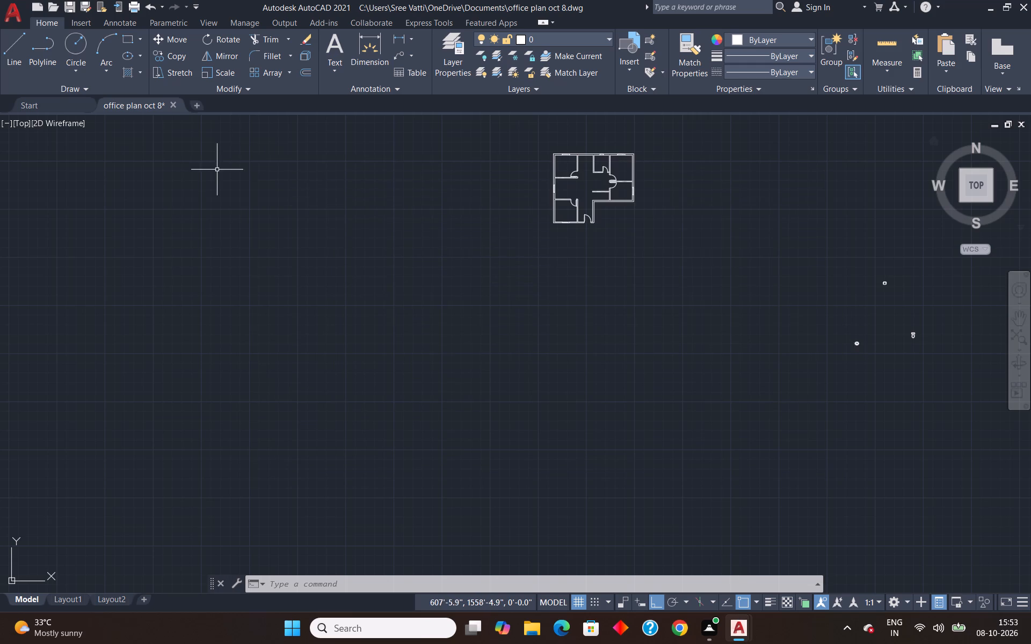
Move the toilet block into the small top room, just below its outer wall window, with Ortho turned off.
scroll(931, 349, up, 3)
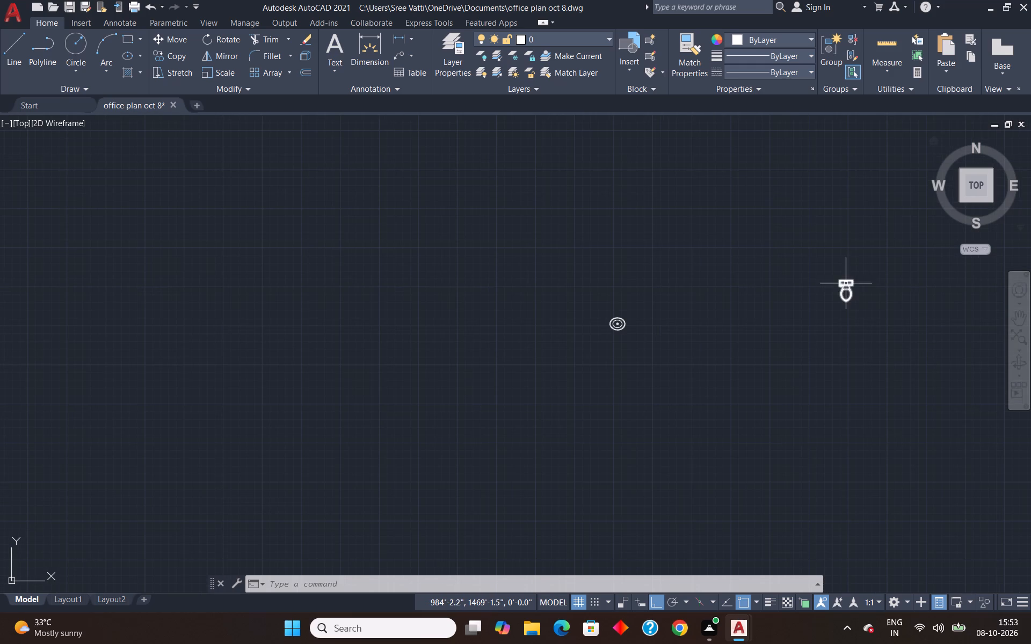
click(846, 283)
key(m)
key(Return)
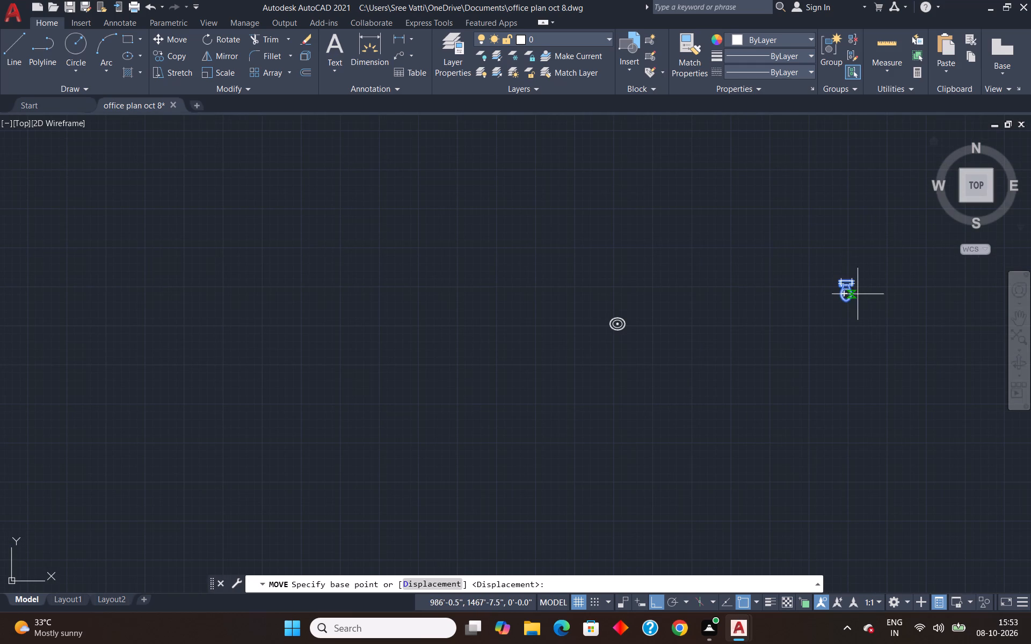
click(845, 292)
scroll(843, 290, down, 4)
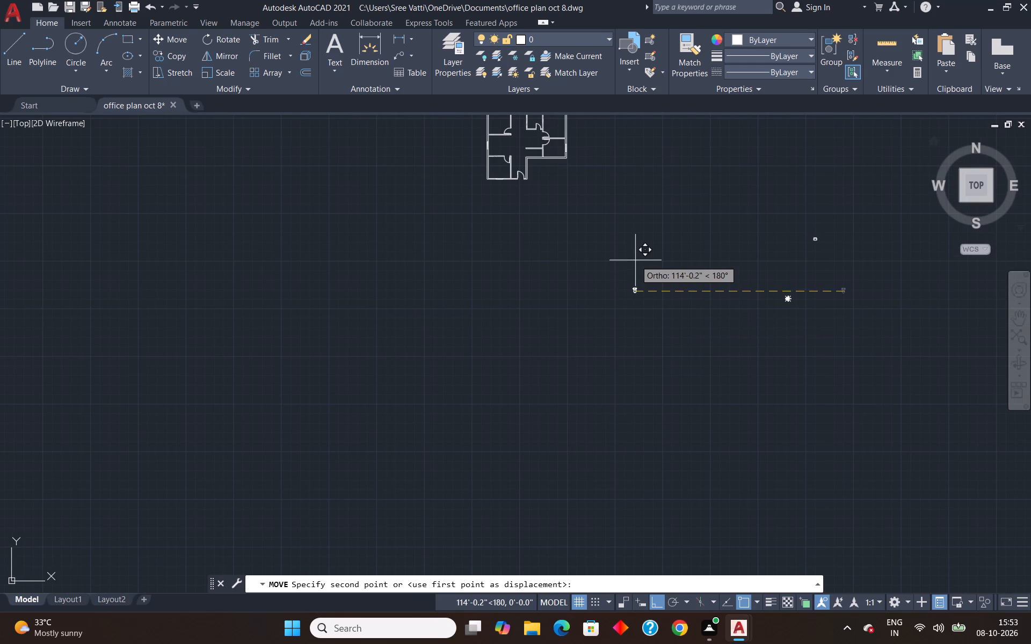
key(F8)
scroll(590, 312, down, 1)
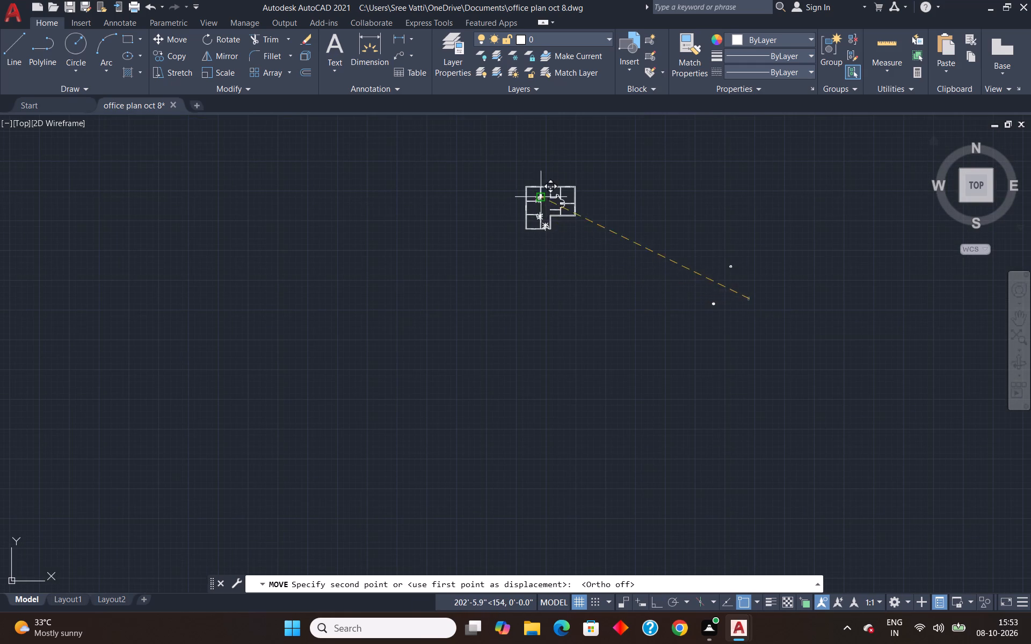
scroll(548, 188, up, 4)
scroll(593, 189, up, 3)
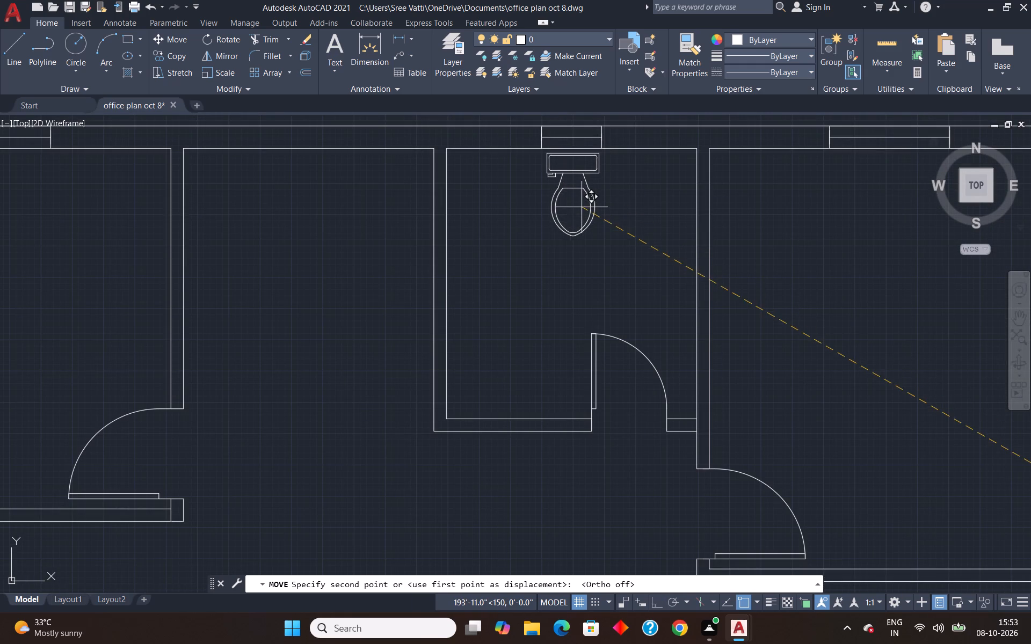
click(579, 208)
Move the oval sink block into the lower-left corner of the small top room with the toilet.
scroll(587, 197, down, 6)
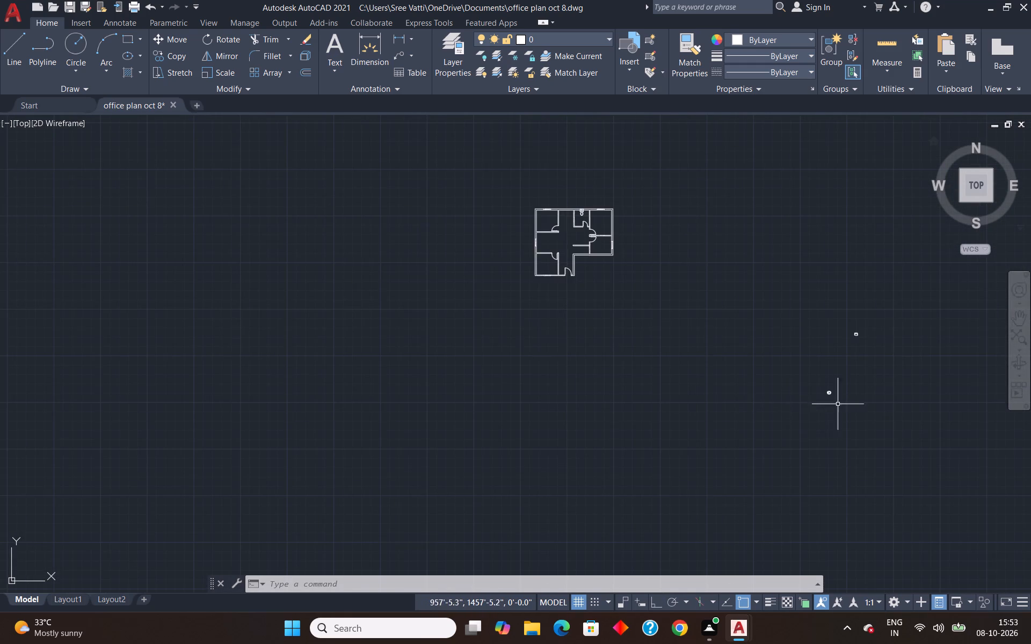
scroll(846, 404, up, 3)
click(763, 364)
key(m)
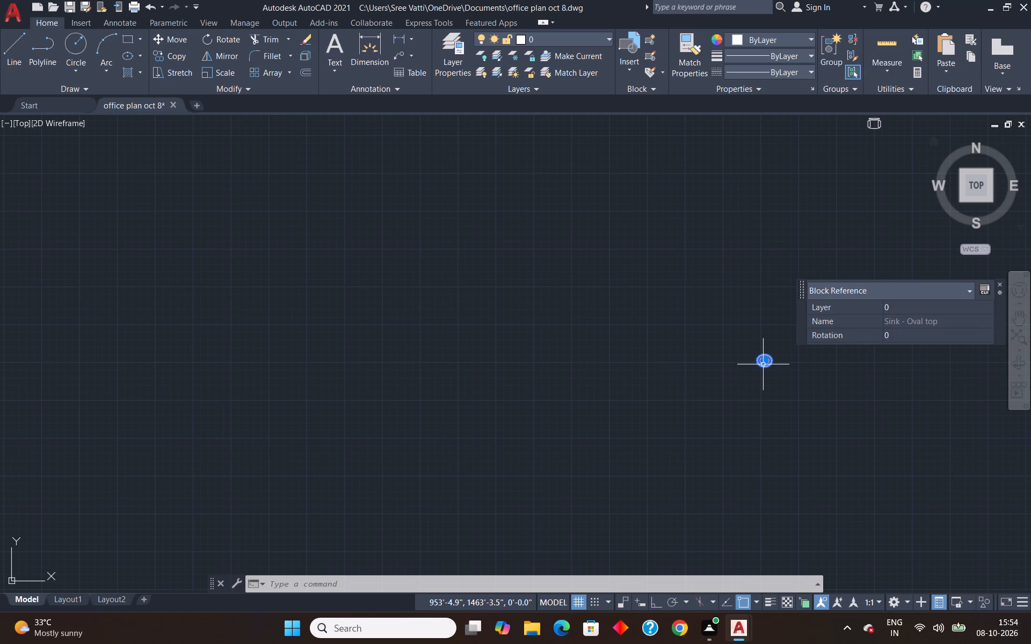
key(Return)
click(763, 364)
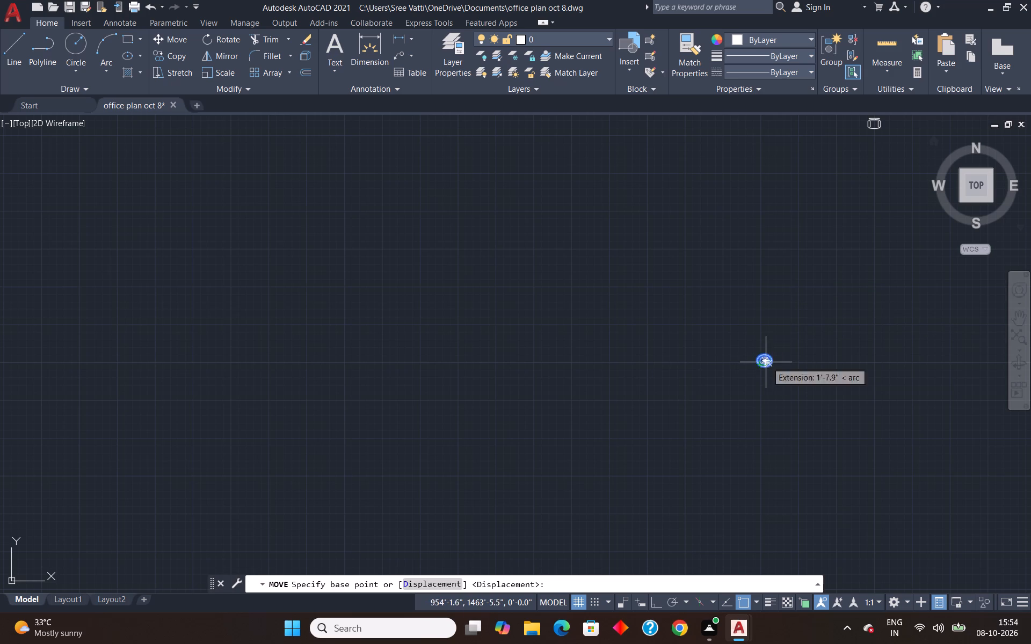
click(766, 362)
scroll(637, 360, down, 5)
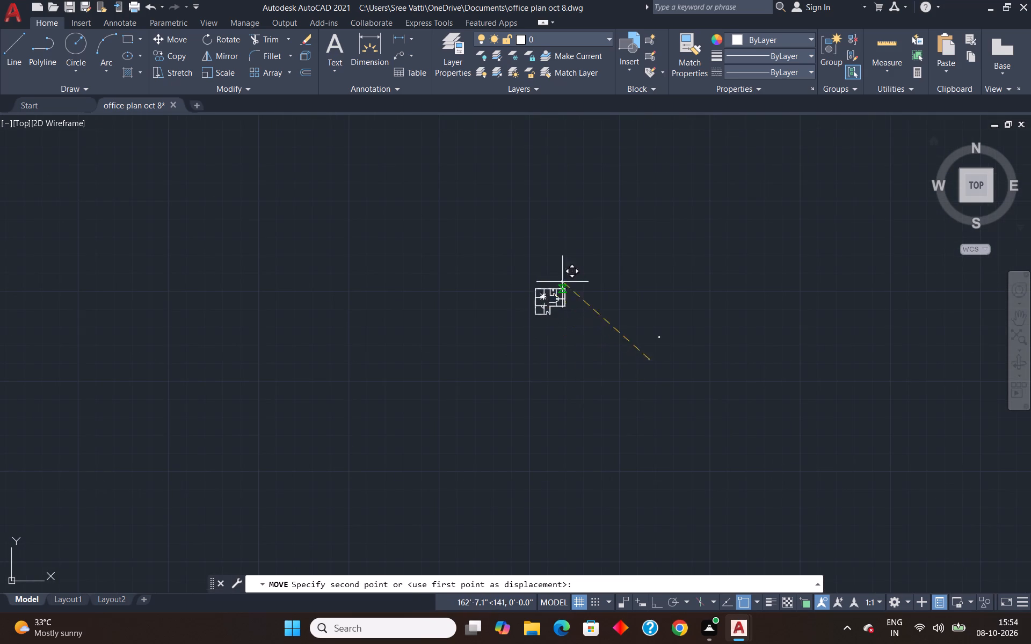
scroll(568, 285, up, 5)
scroll(398, 366, up, 4)
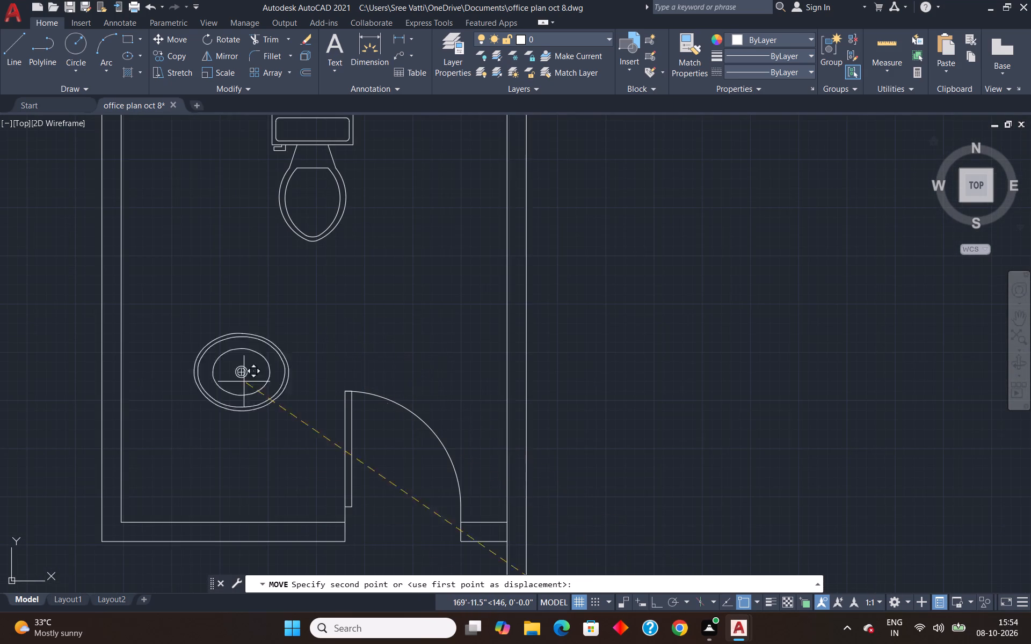
click(179, 484)
Move the desk chair block into the plan's bottom-left room, toward its left wall and above the window.
scroll(541, 246, down, 4)
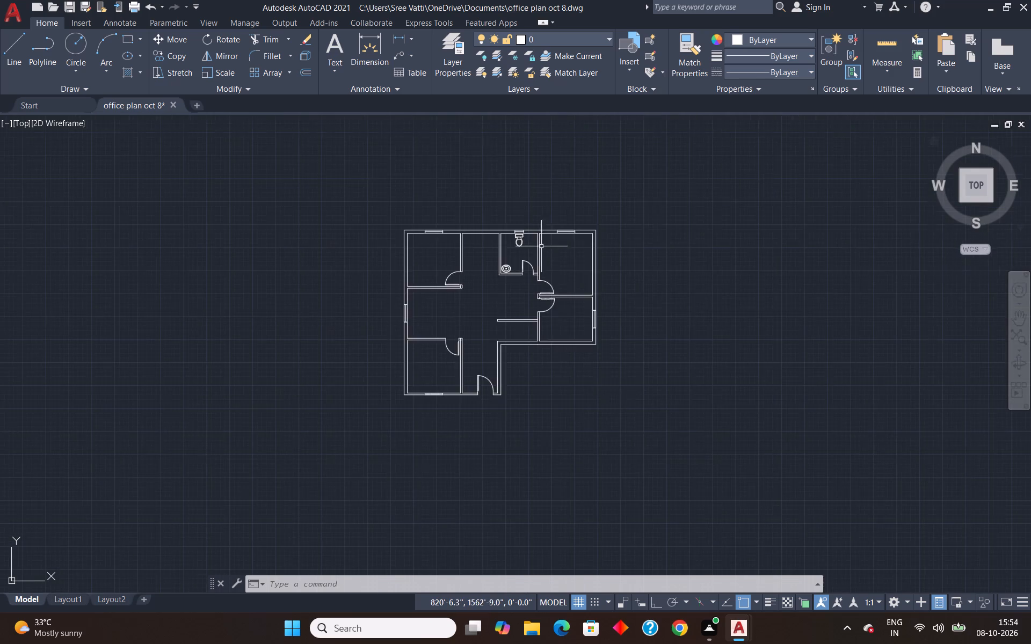
scroll(541, 246, down, 1)
scroll(609, 390, down, 1)
scroll(1023, 498, down, 2)
scroll(1012, 509, up, 2)
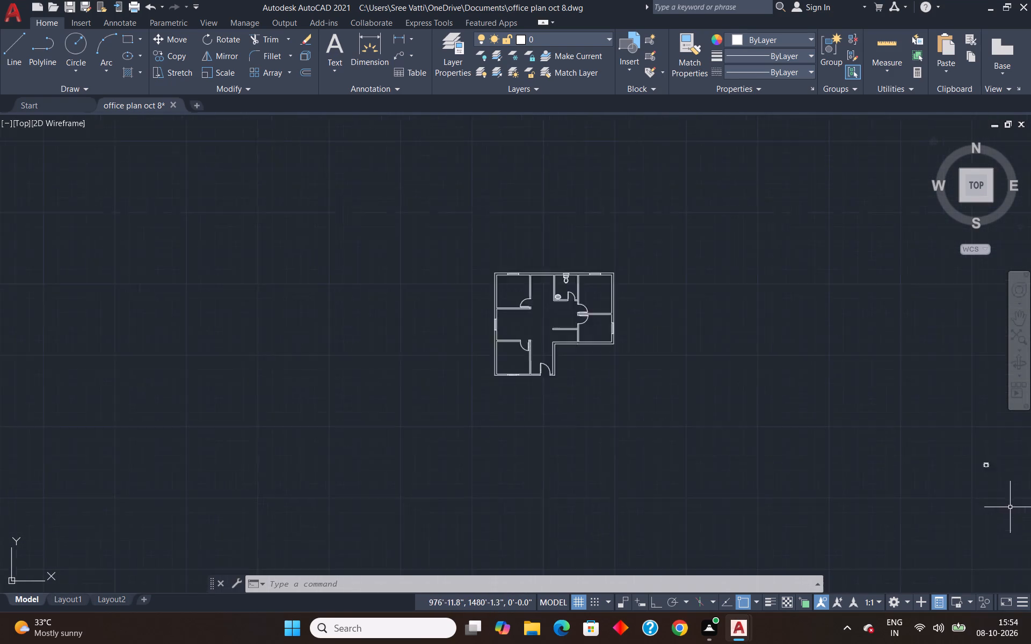
scroll(1009, 506, up, 2)
click(957, 418)
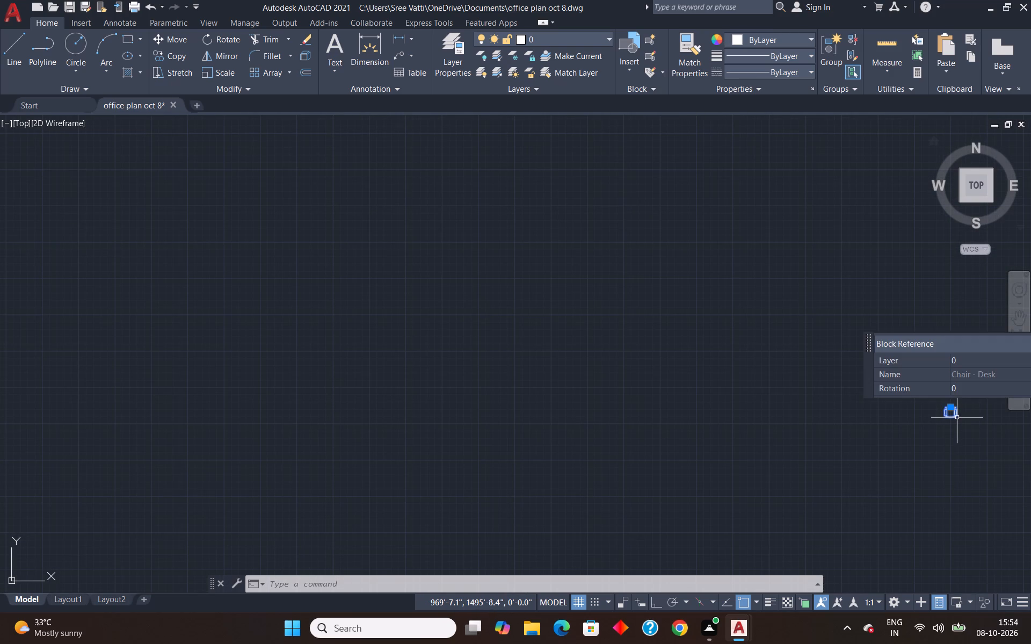
key(m)
key(Return)
drag(951, 414, 924, 427)
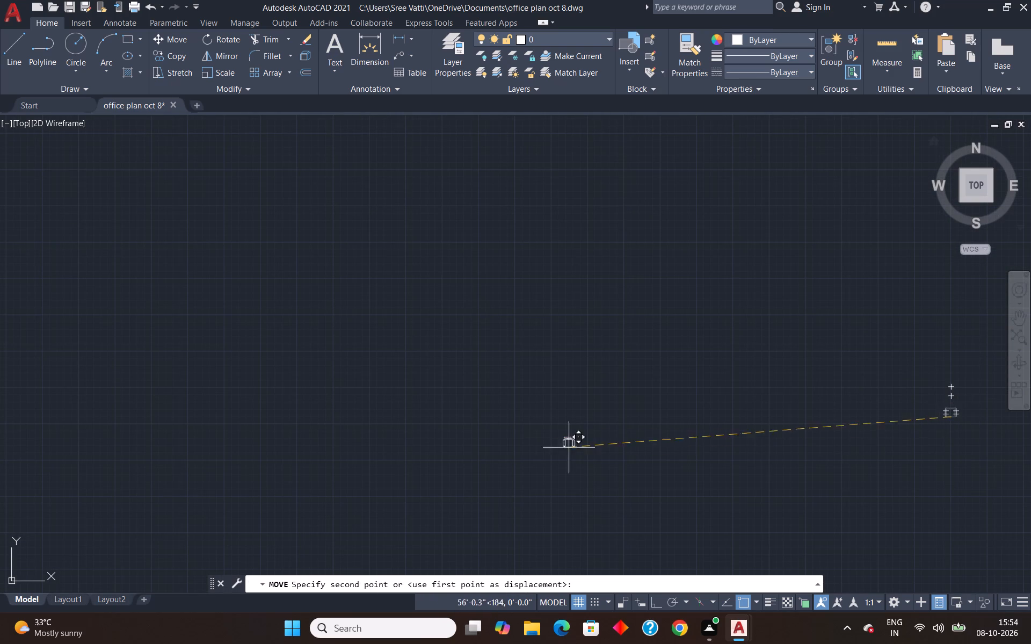
scroll(535, 413, down, 4)
scroll(408, 394, up, 5)
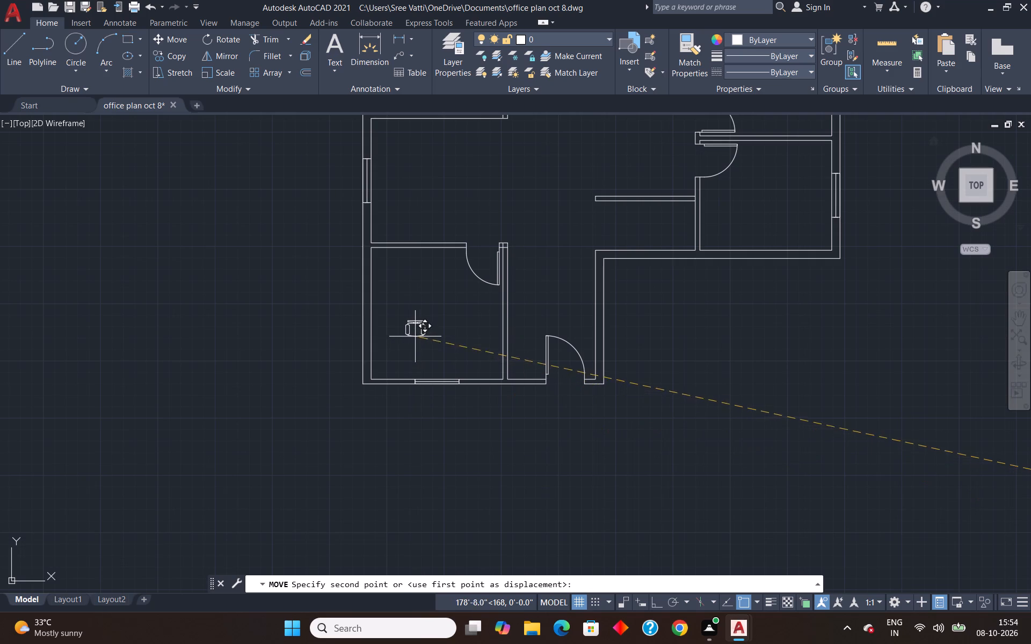
scroll(404, 349, up, 2)
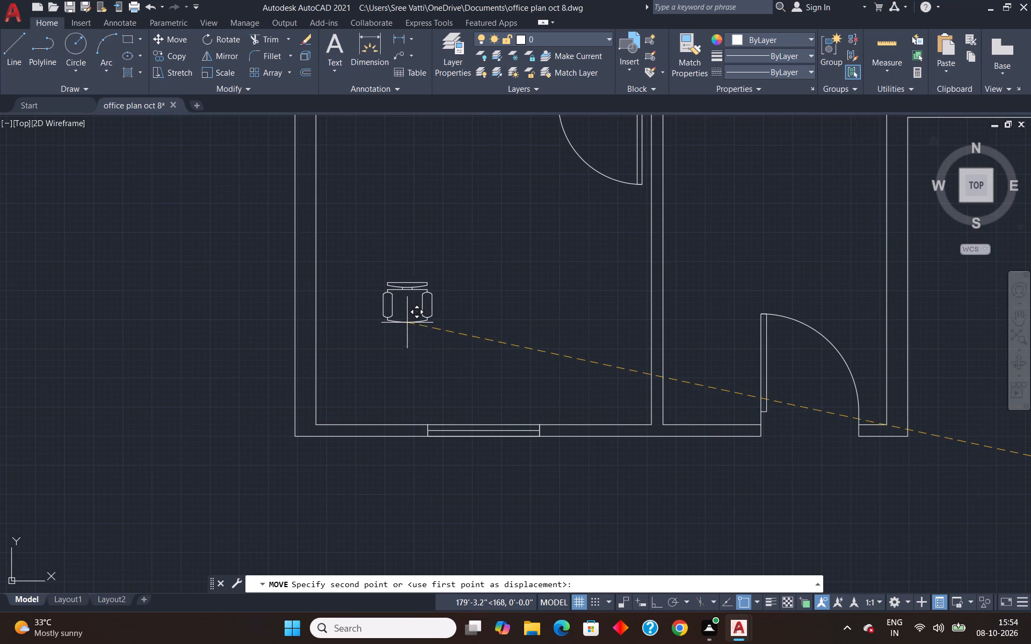
click(400, 317)
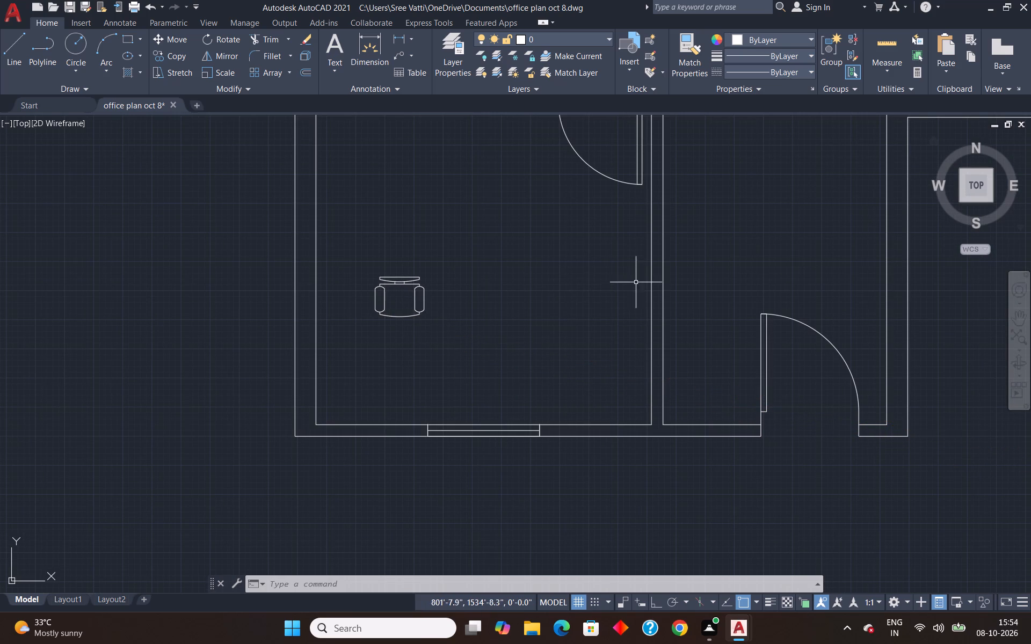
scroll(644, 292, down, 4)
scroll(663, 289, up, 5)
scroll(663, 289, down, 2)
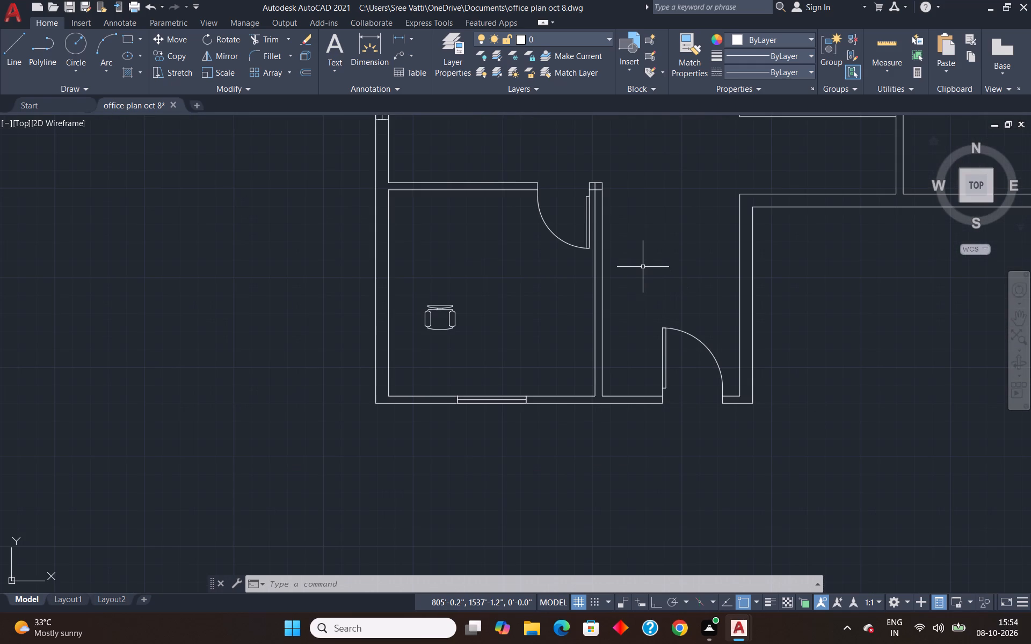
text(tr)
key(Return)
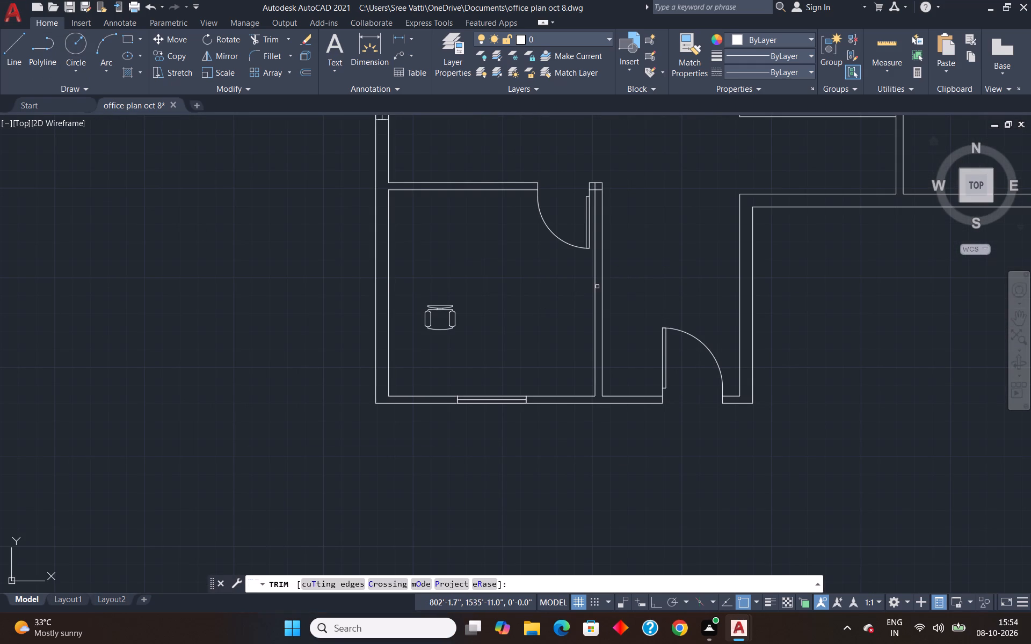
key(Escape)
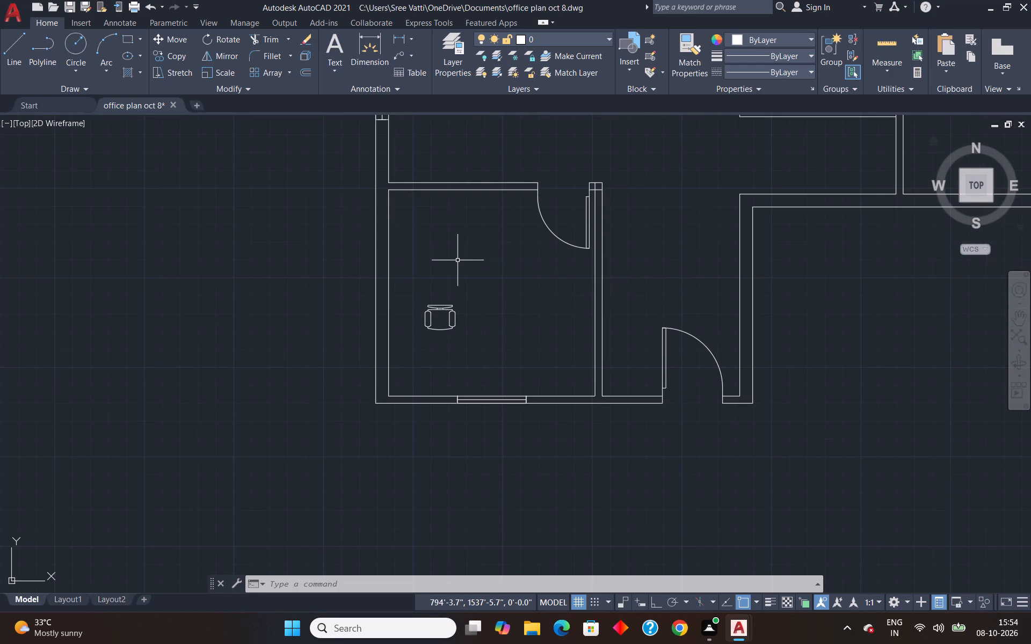
Draw a line about 5" long across the bottom-left room's right partition wall, just below the end of the open door.
key(l)
key(Return)
scroll(619, 264, up, 2)
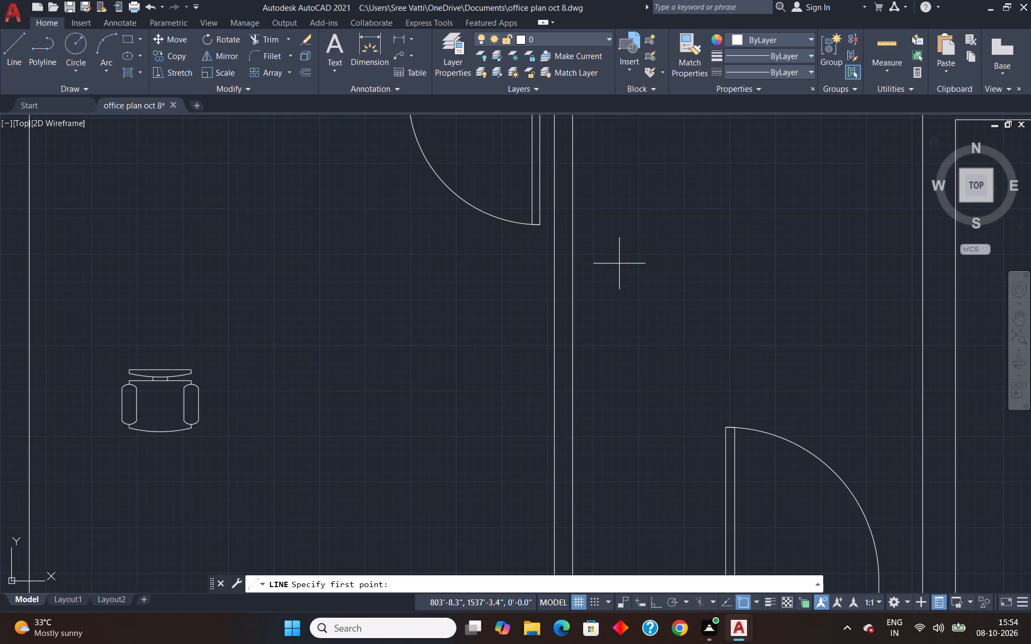
click(556, 239)
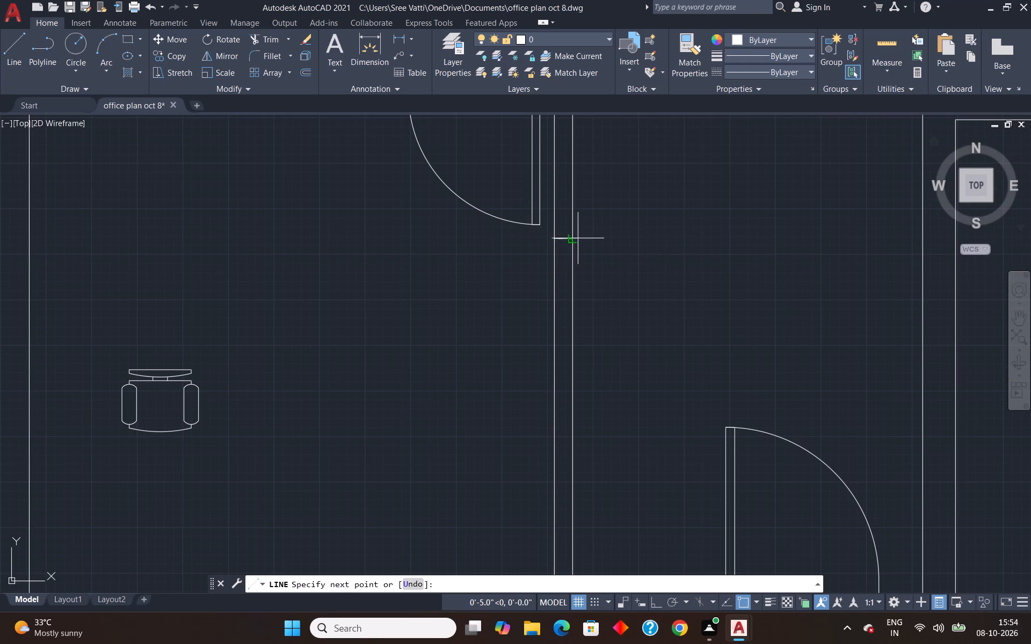
click(570, 241)
key(Escape)
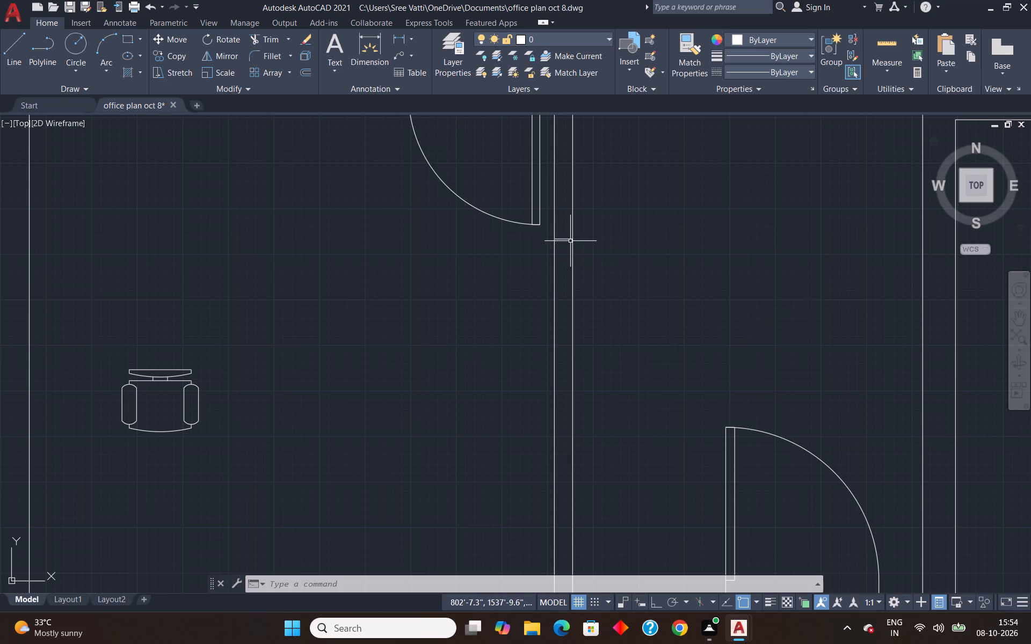
Trim away both lines of the bottom-left room's right partition wall below the new end line.
text(tr)
key(Return)
drag(518, 337, 599, 341)
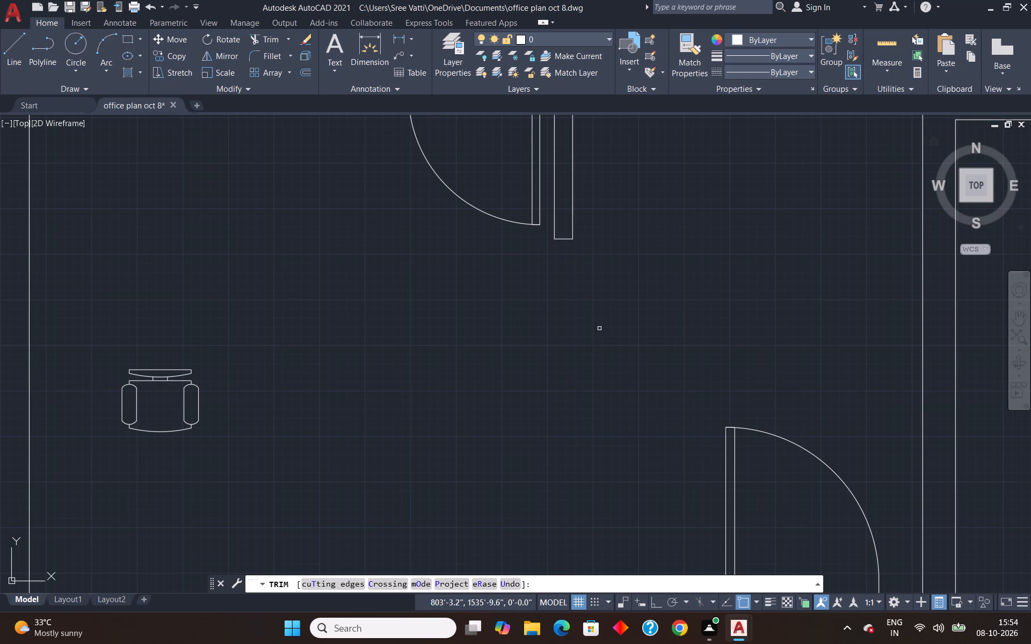
scroll(615, 298, down, 3)
key(Escape)
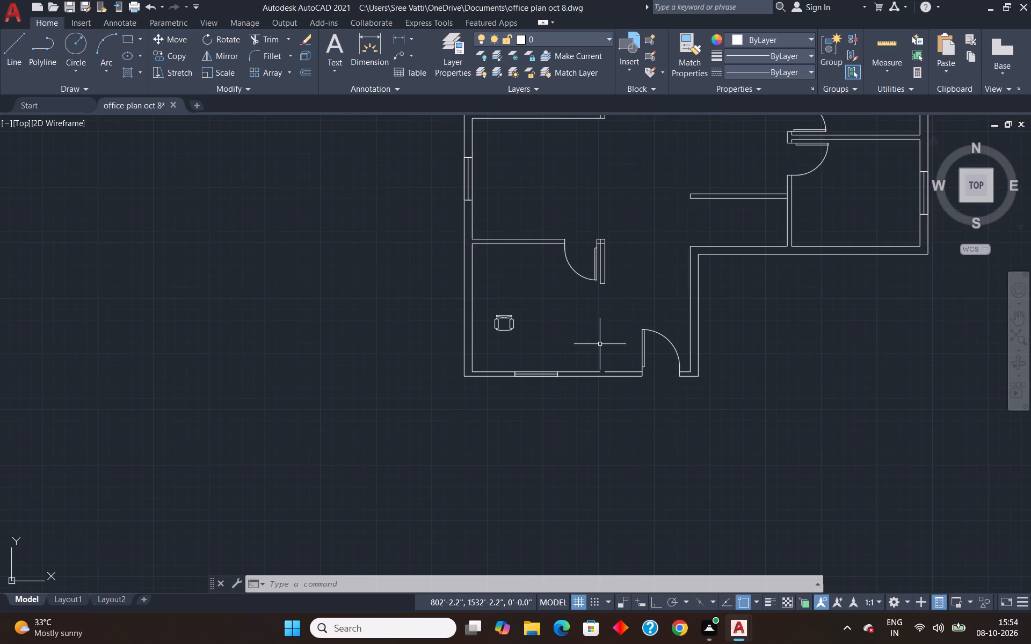
Extend the inner line of the bottom outer wall to close the gap where the removed partition met it.
key(e)
key(x)
key(Return)
scroll(602, 365, up, 2)
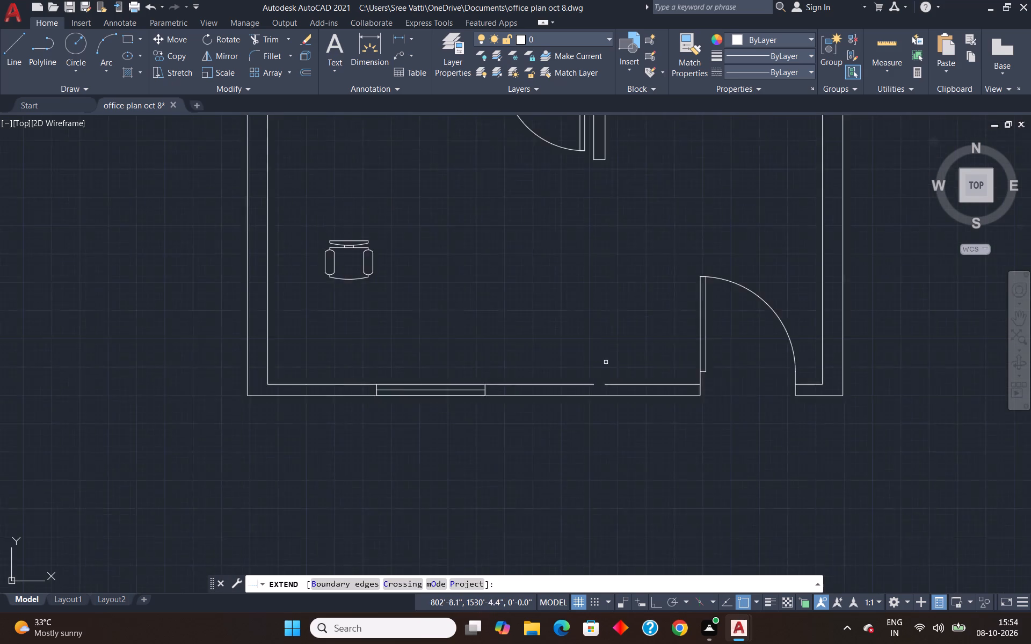
scroll(606, 362, up, 1)
click(612, 399)
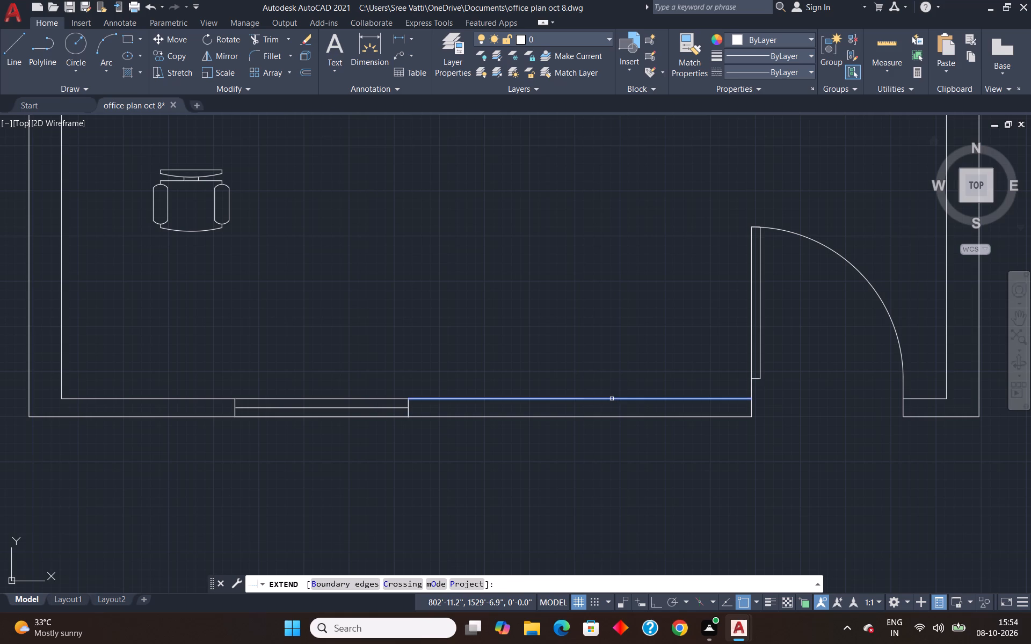
key(Escape)
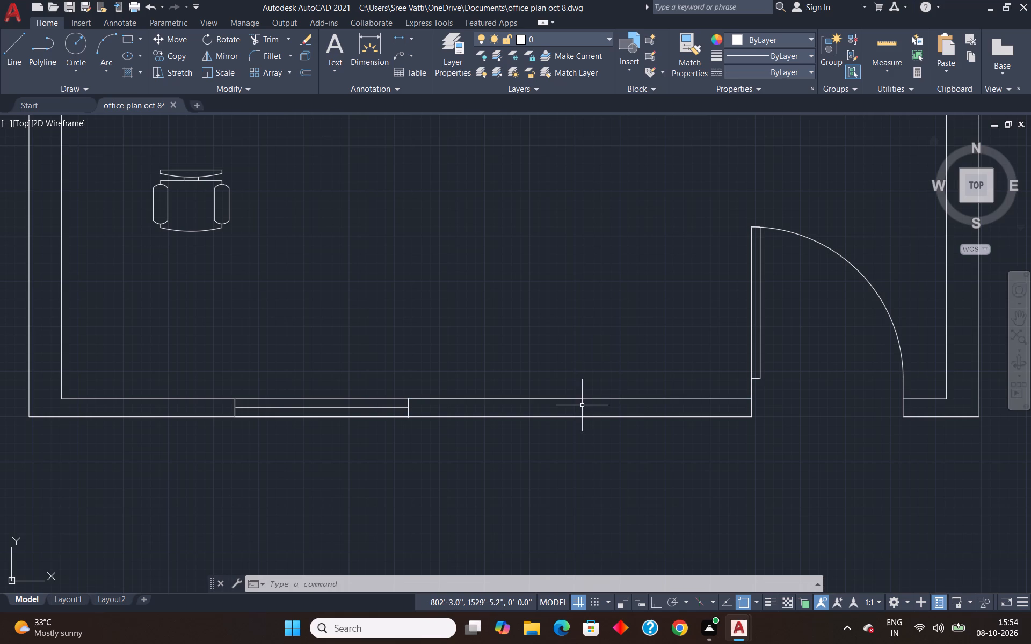
Delete the overlapping inner-face line of the bottom outer wall between the window and the entrance door.
scroll(569, 397, up, 2)
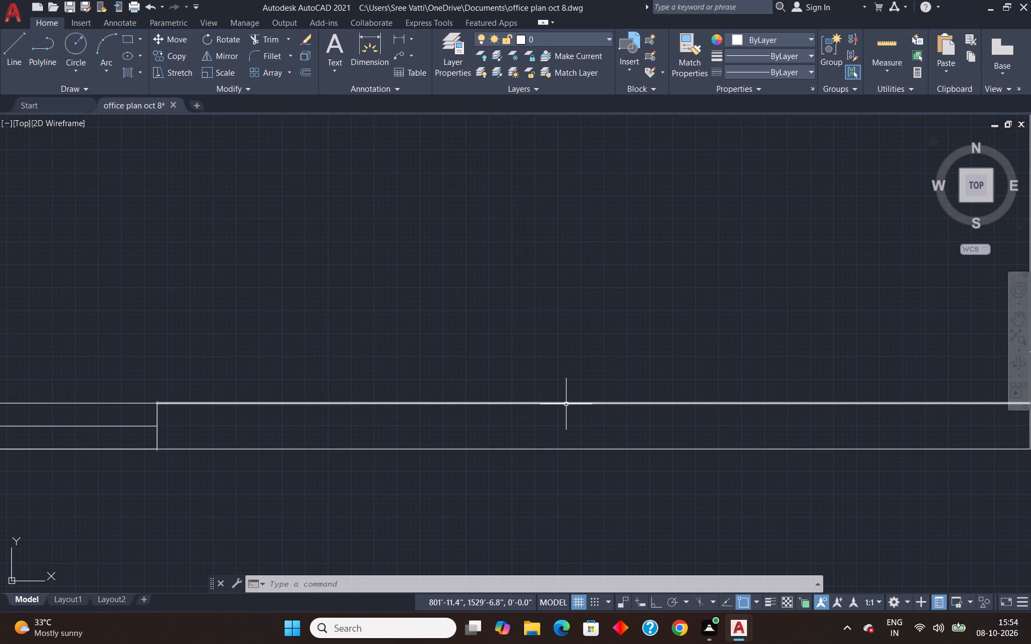
click(566, 404)
key(Delete)
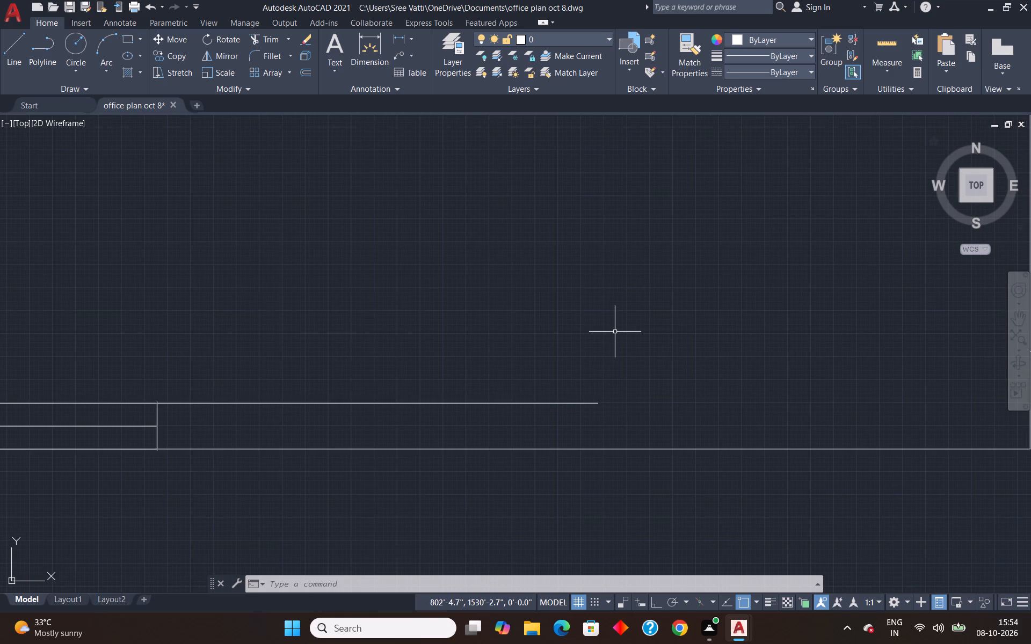
Extend the shortened inner line of the bottom outer wall up to the entrance door opening.
scroll(608, 295, down, 3)
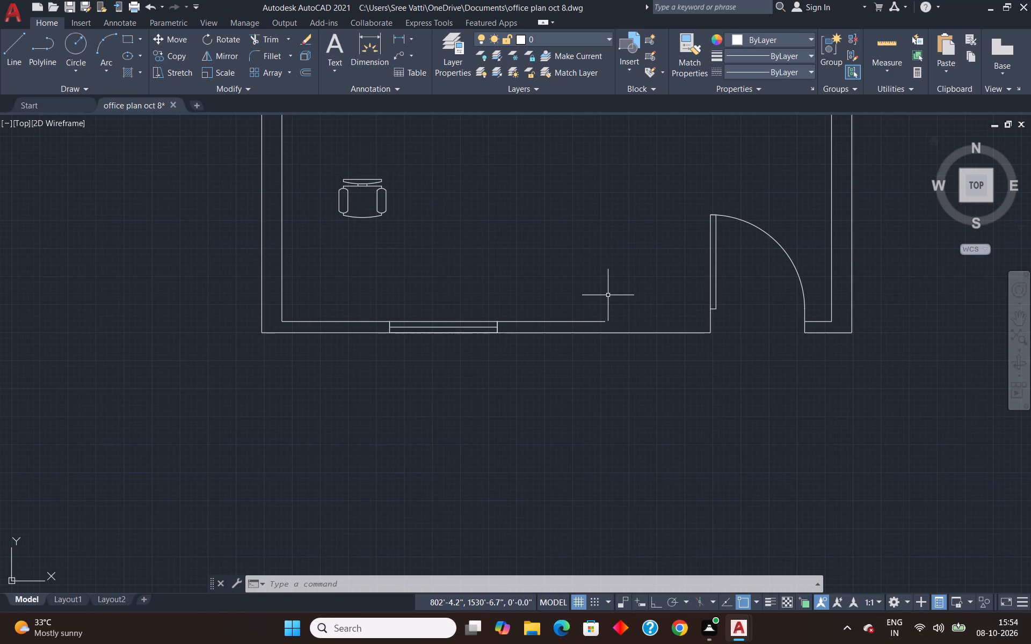
key(e)
key(x)
key(Return)
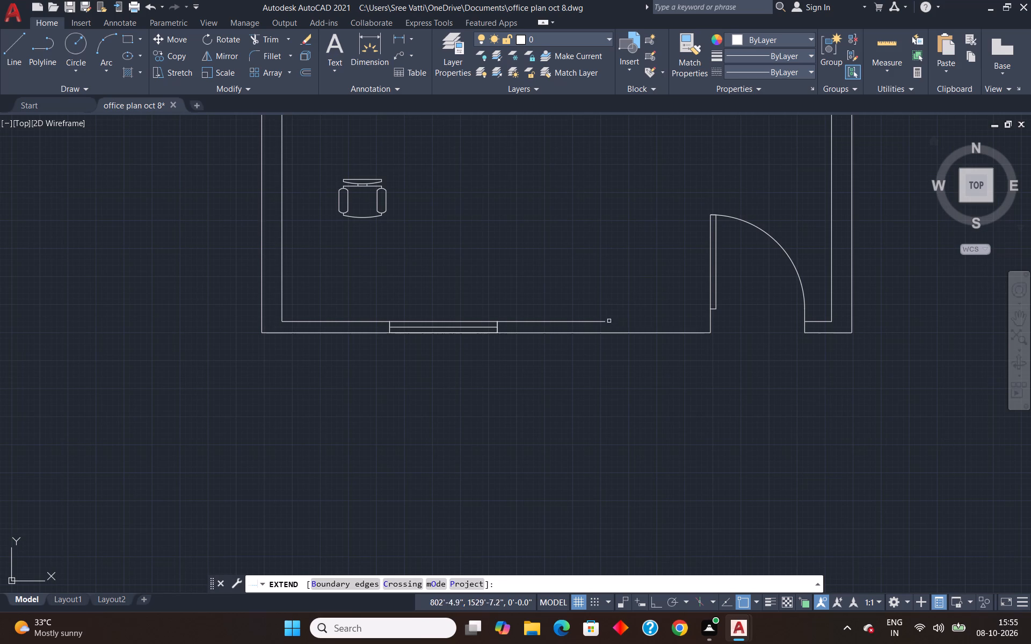
click(588, 322)
scroll(606, 241, up, 2)
key(Escape)
scroll(606, 241, down, 5)
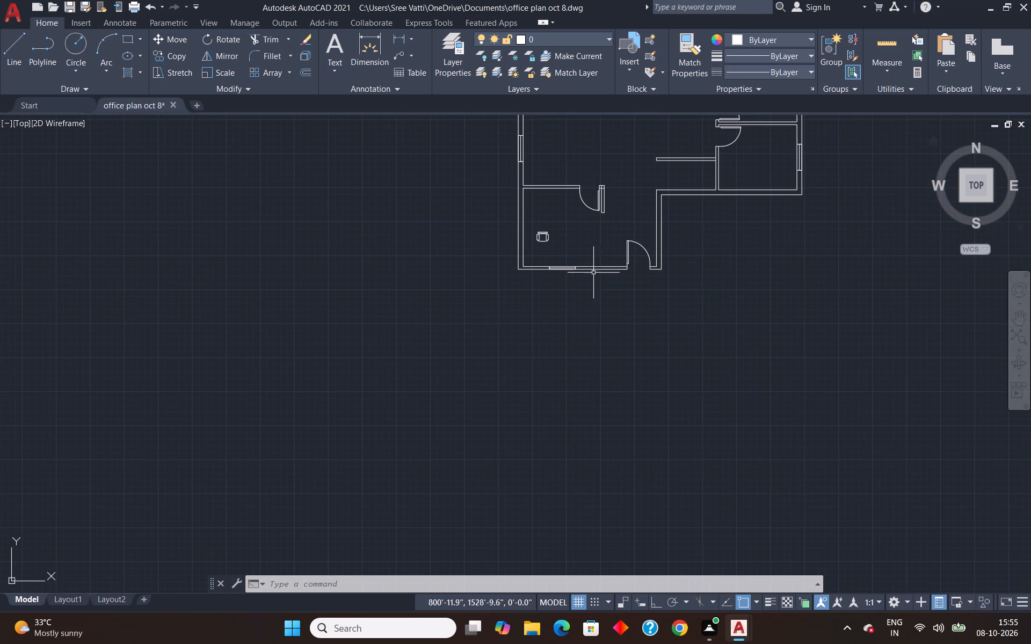
Rotate the desk chair in the bottom-left room 90° about its lower-right corner, with ortho on.
scroll(600, 246, up, 2)
click(441, 216)
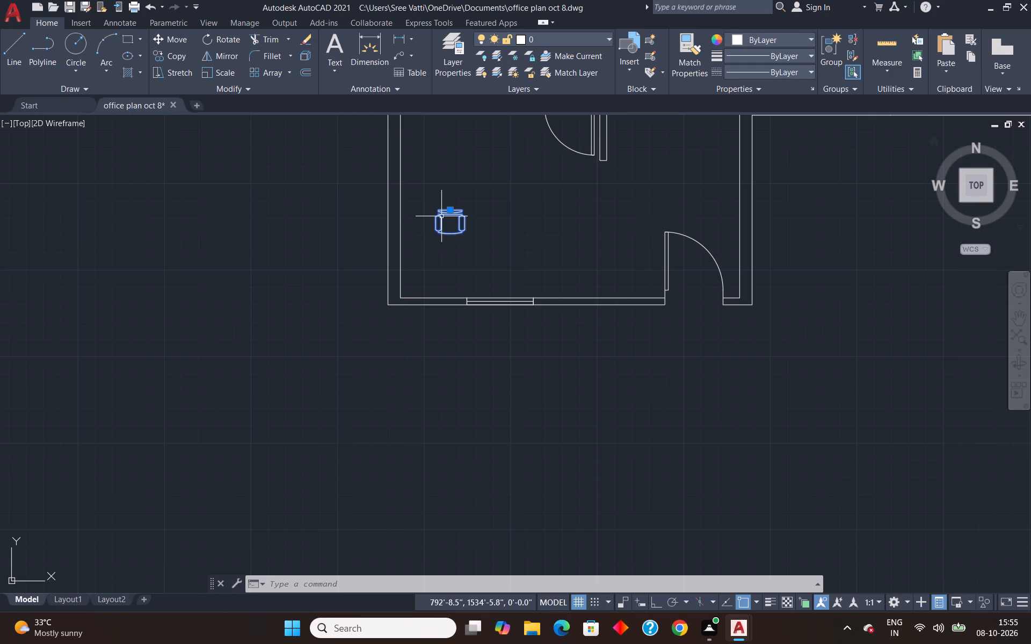
text(ro)
key(Return)
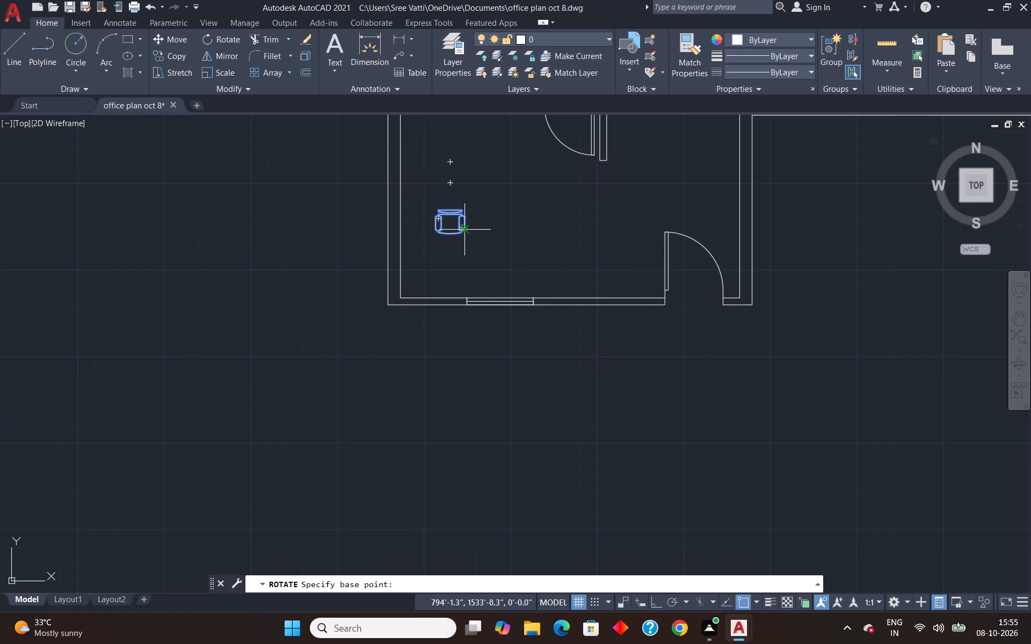
click(463, 227)
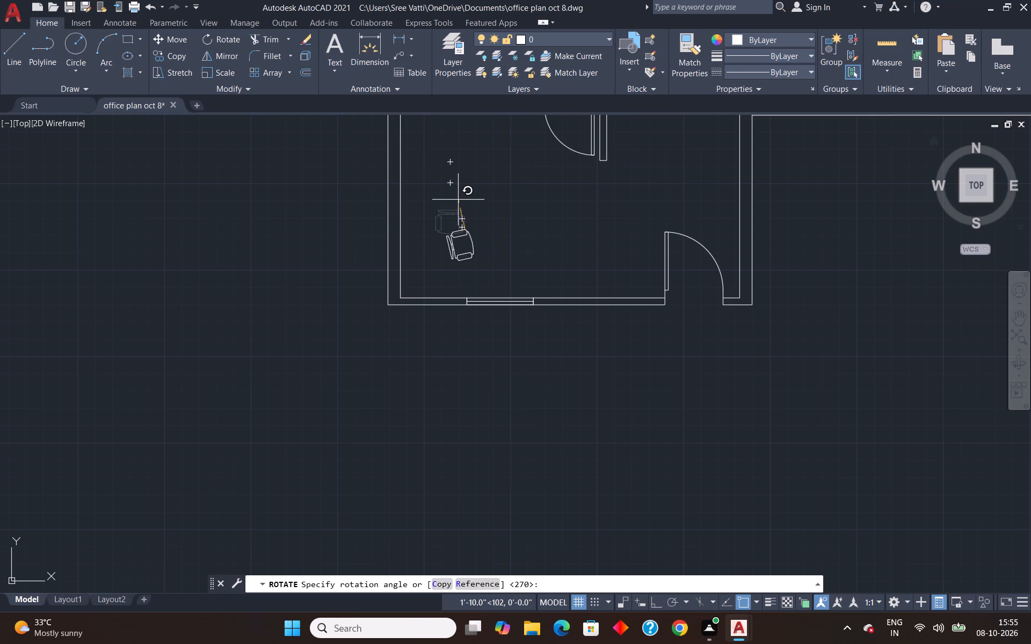
key(F8)
click(458, 200)
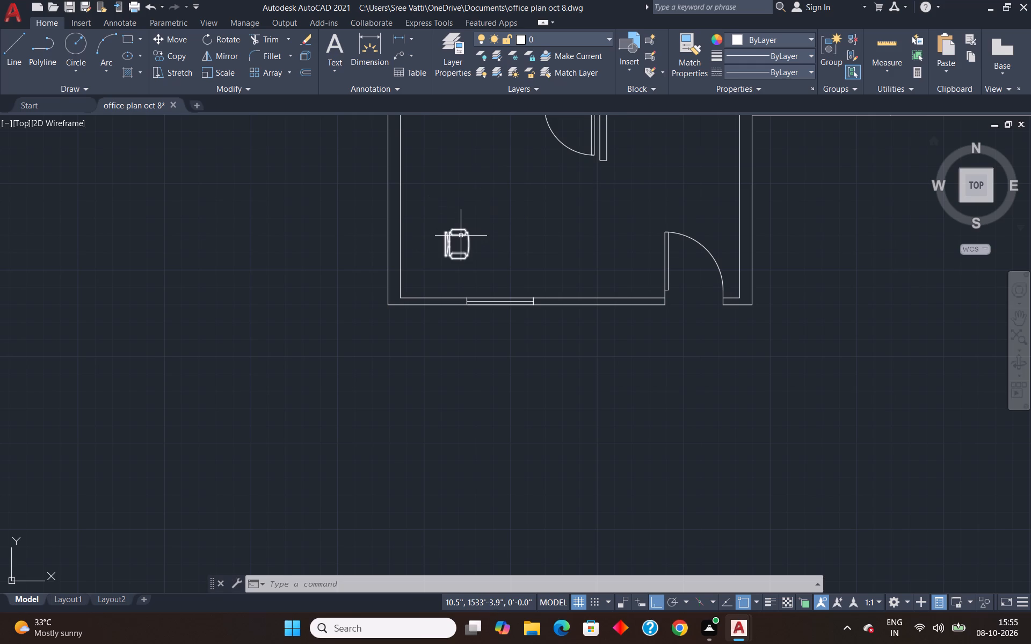
Copy the rotated desk chair straight up to place a second chair above it.
click(461, 236)
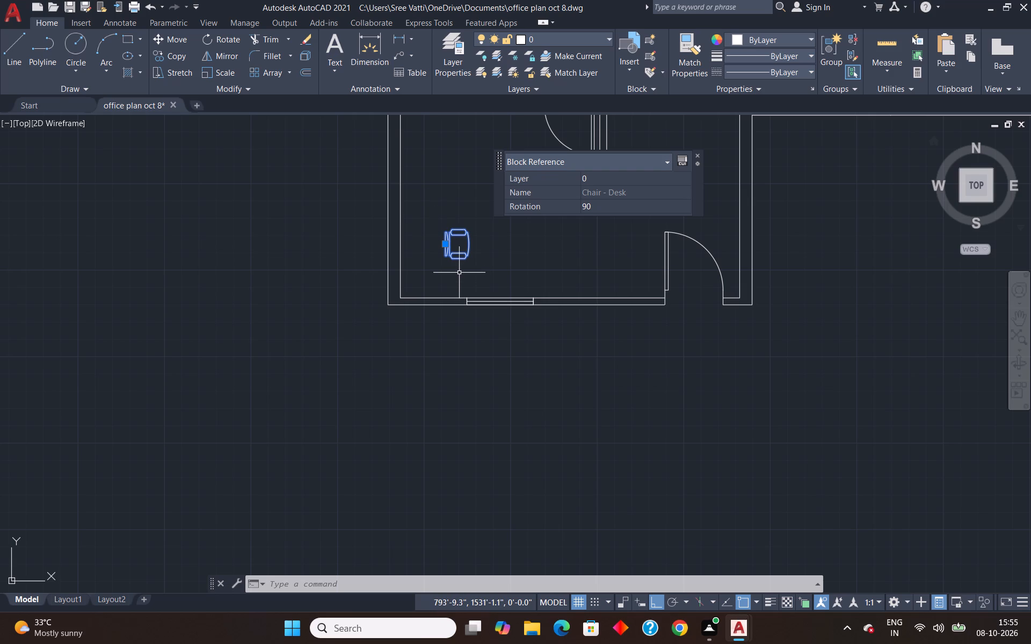
text(co)
key(Return)
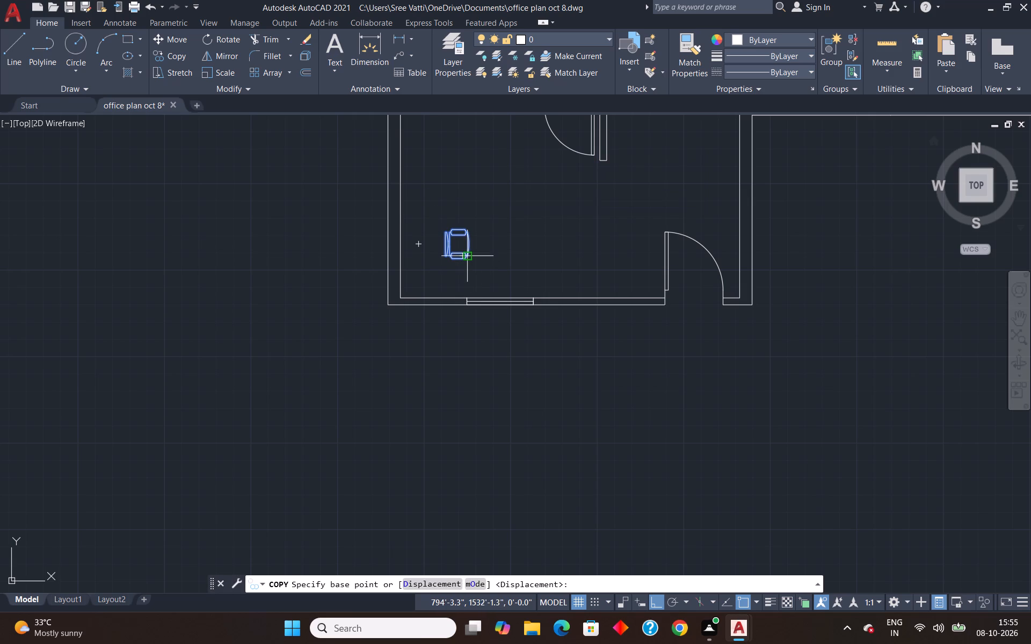
click(468, 255)
click(459, 200)
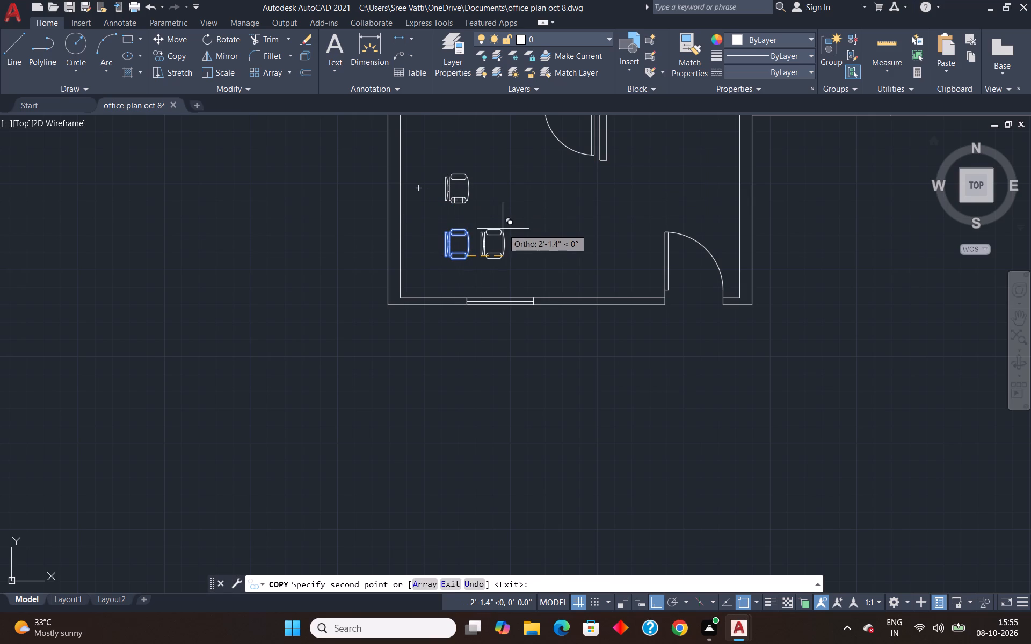
key(Escape)
Draw an upright rectangular desk just to the right of the two chairs, spanning most of both chairs' height.
key(r)
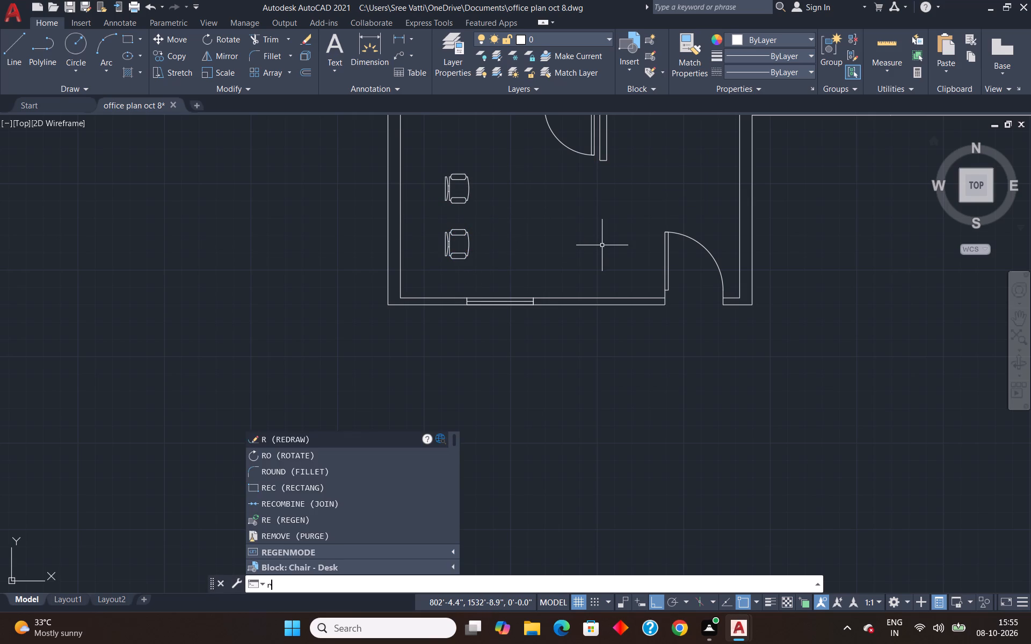
text(ec)
key(Return)
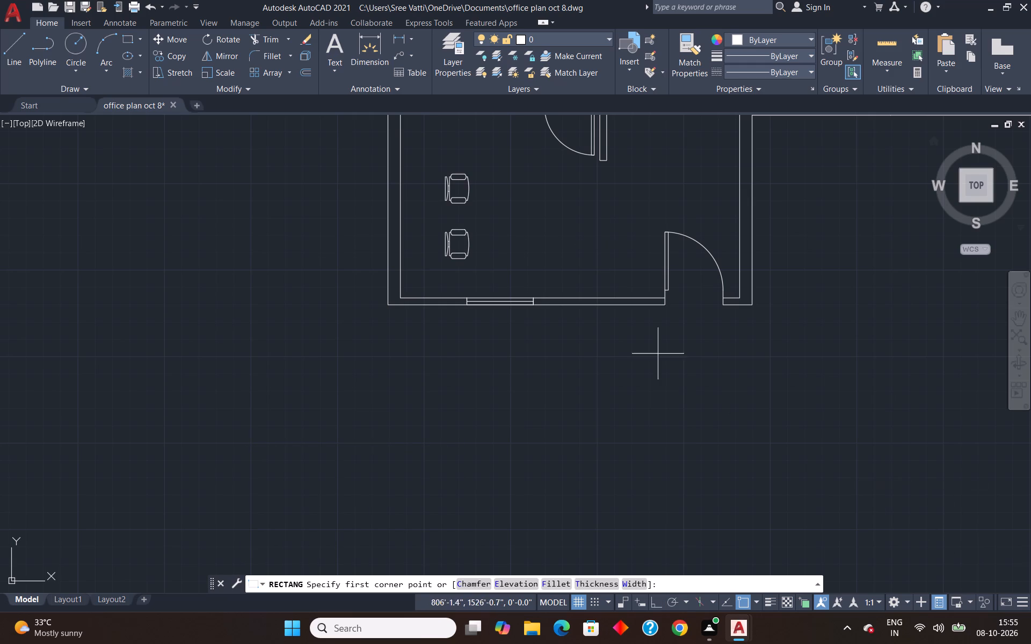
click(489, 170)
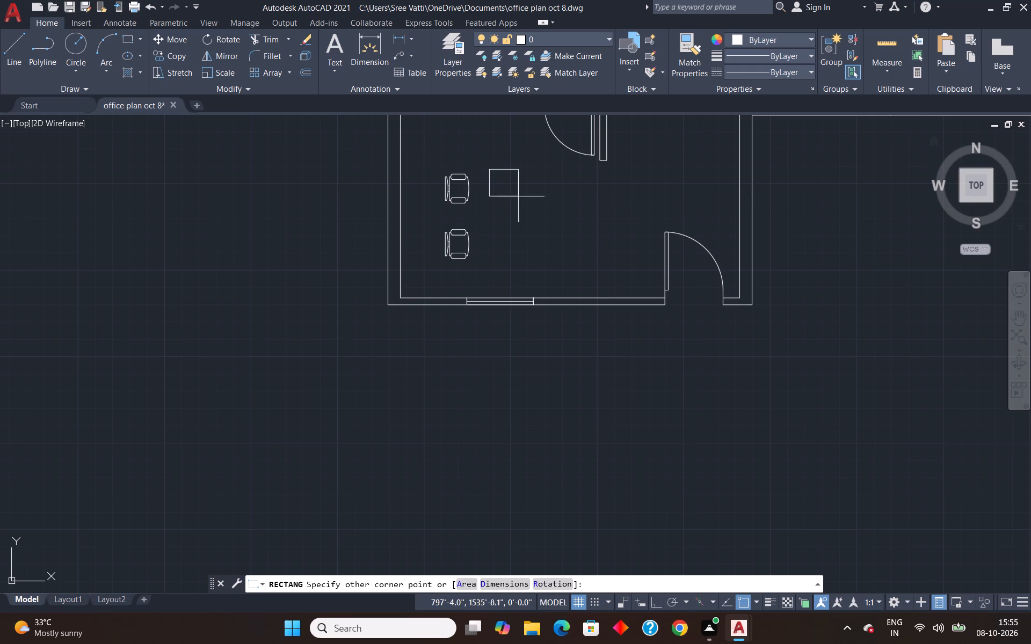
click(528, 253)
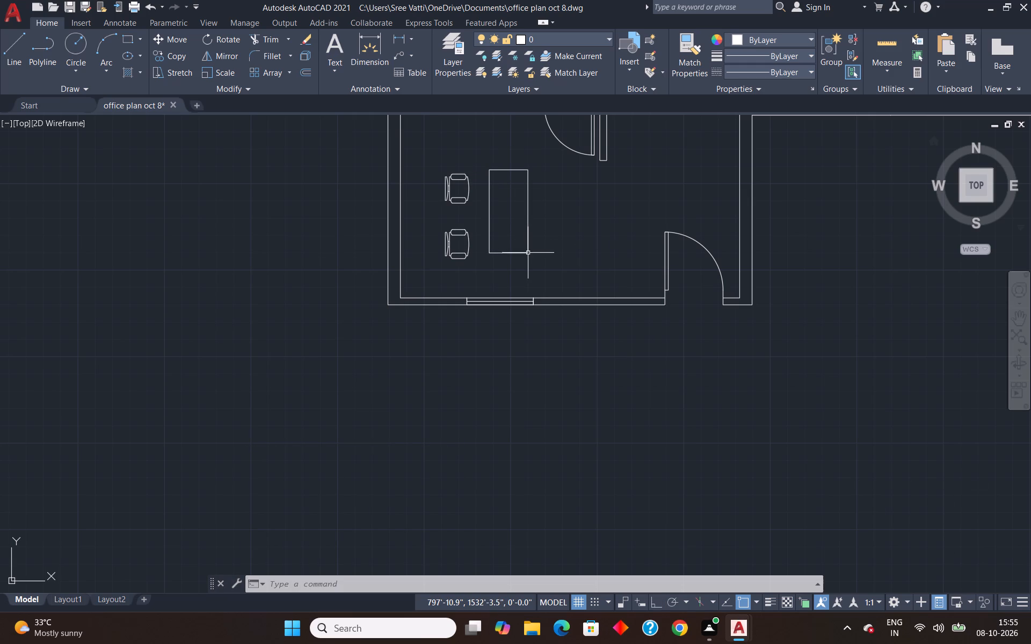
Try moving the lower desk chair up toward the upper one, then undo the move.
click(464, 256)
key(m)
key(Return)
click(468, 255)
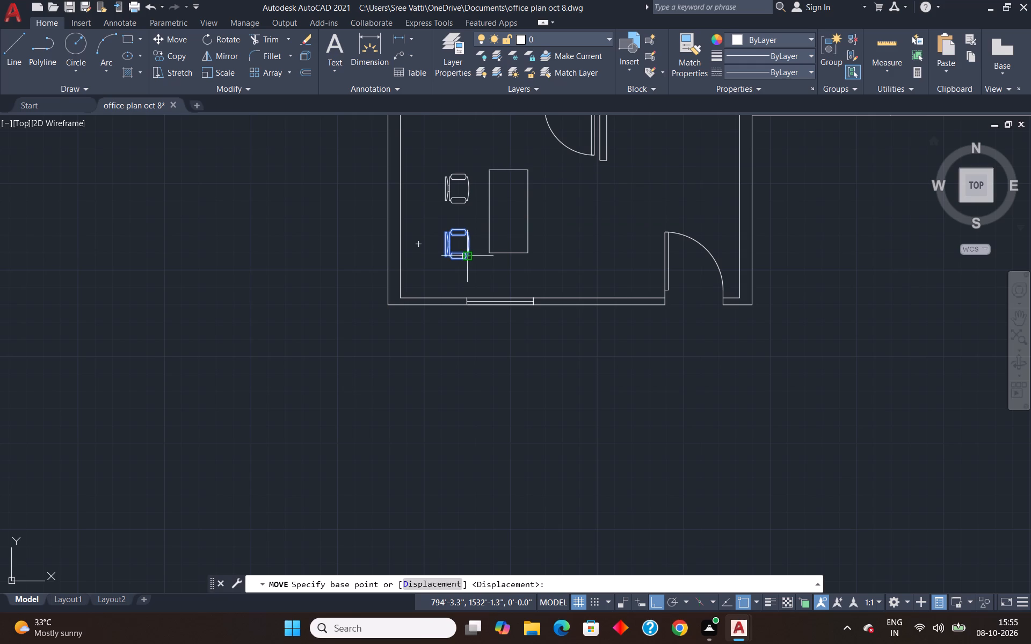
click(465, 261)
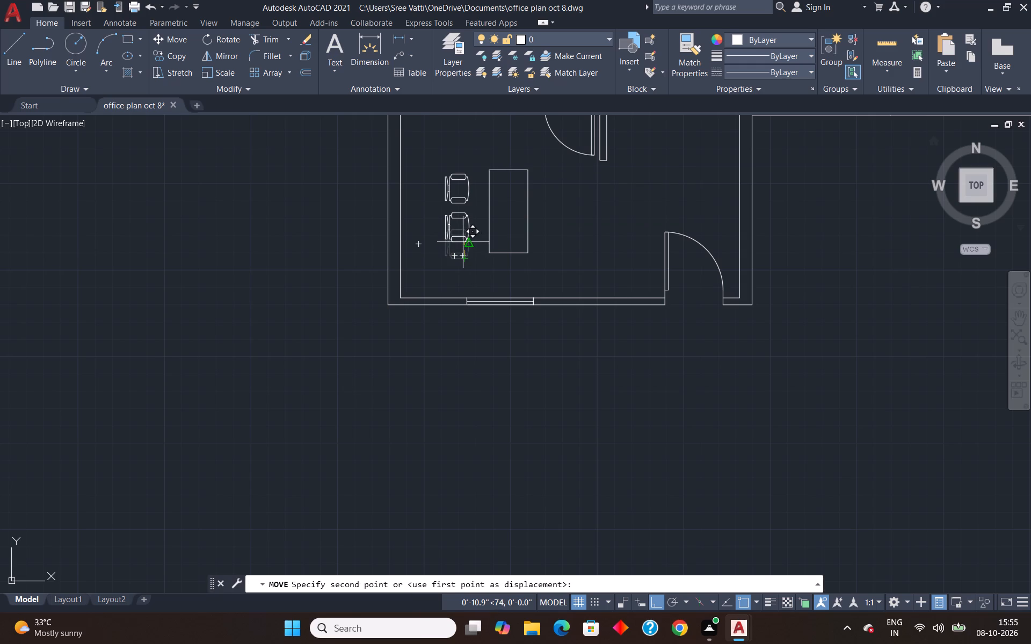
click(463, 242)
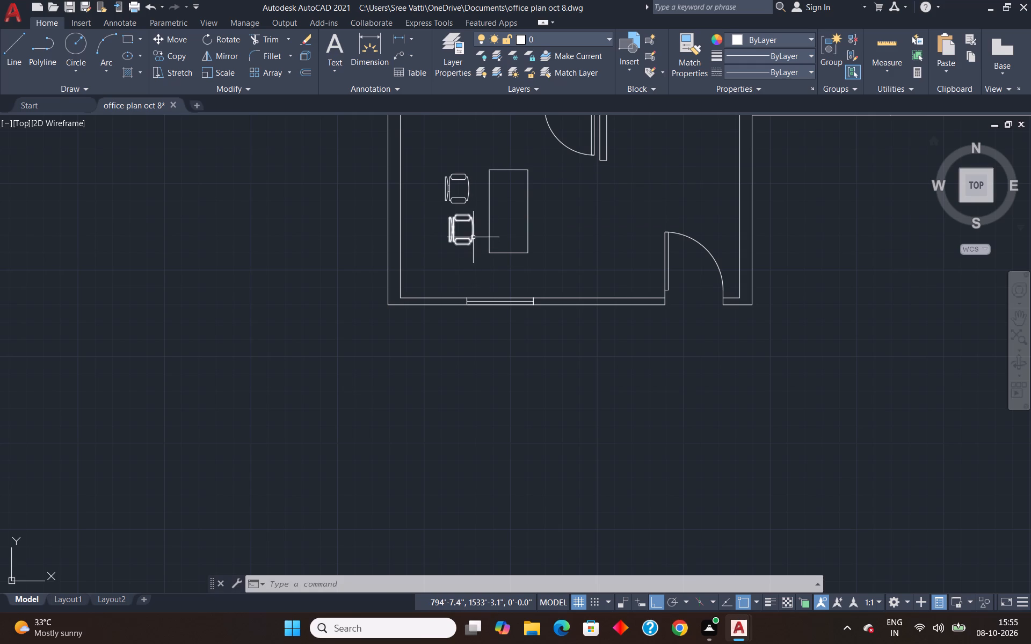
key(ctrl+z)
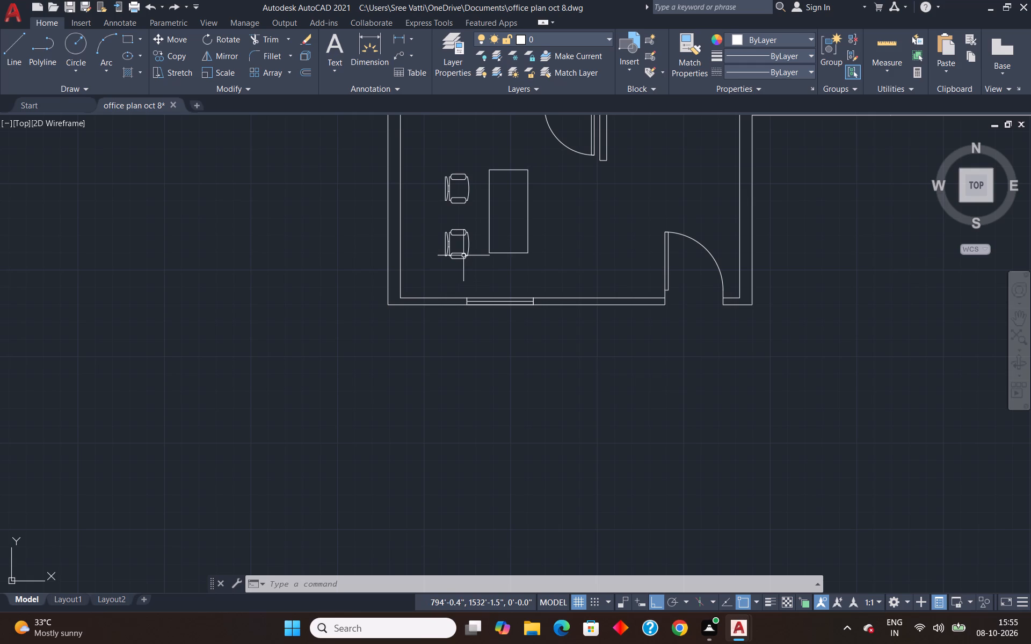
Move the lower desk chair about 11" straight up, closer to the upper chair beside the desk.
click(455, 253)
key(m)
key(Return)
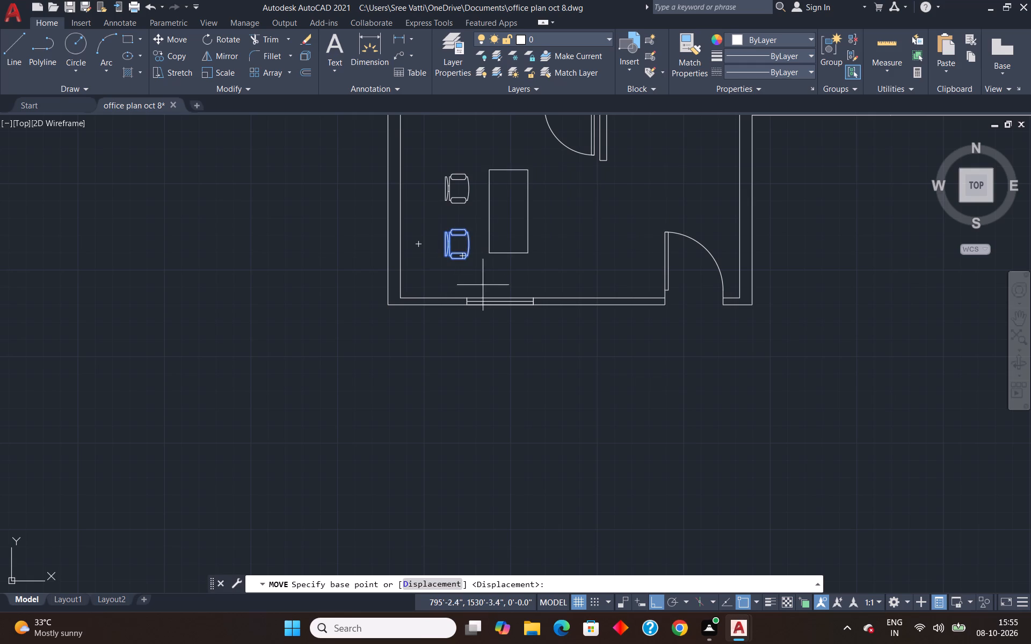
scroll(479, 277, up, 3)
click(417, 197)
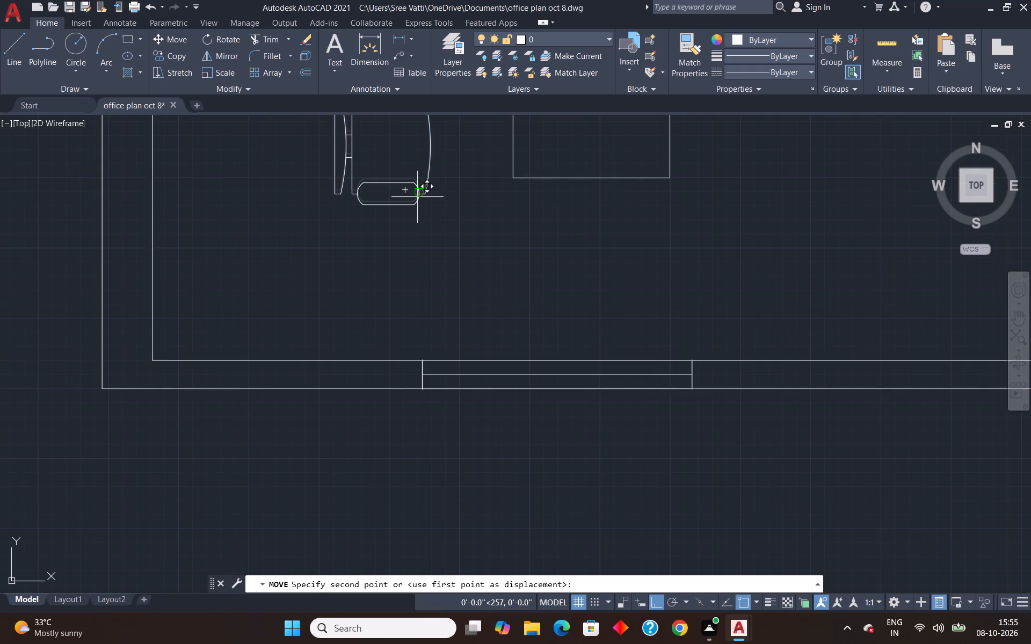
scroll(417, 197, down, 4)
click(413, 188)
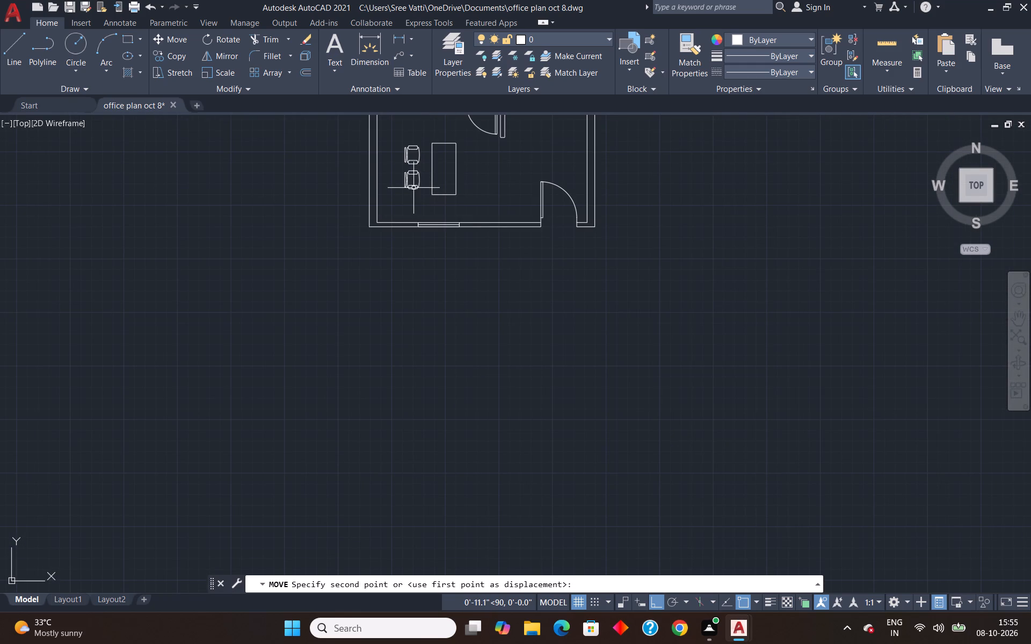
Copy the upper desk chair three times straight up into the room above, forming a column beside its window wall.
scroll(516, 231, down, 2)
scroll(534, 182, down, 2)
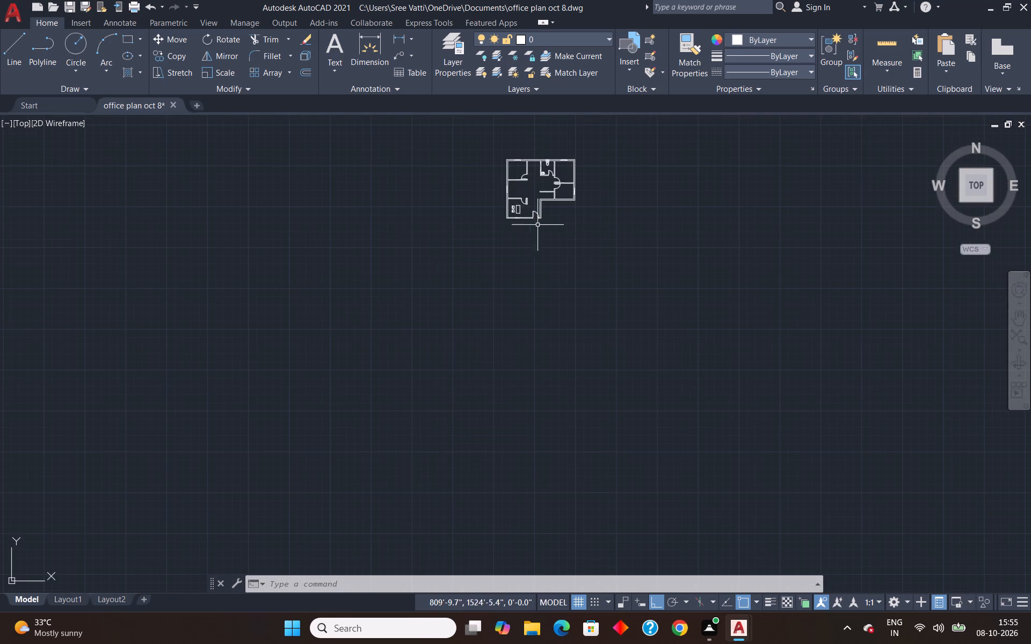
scroll(544, 178, up, 3)
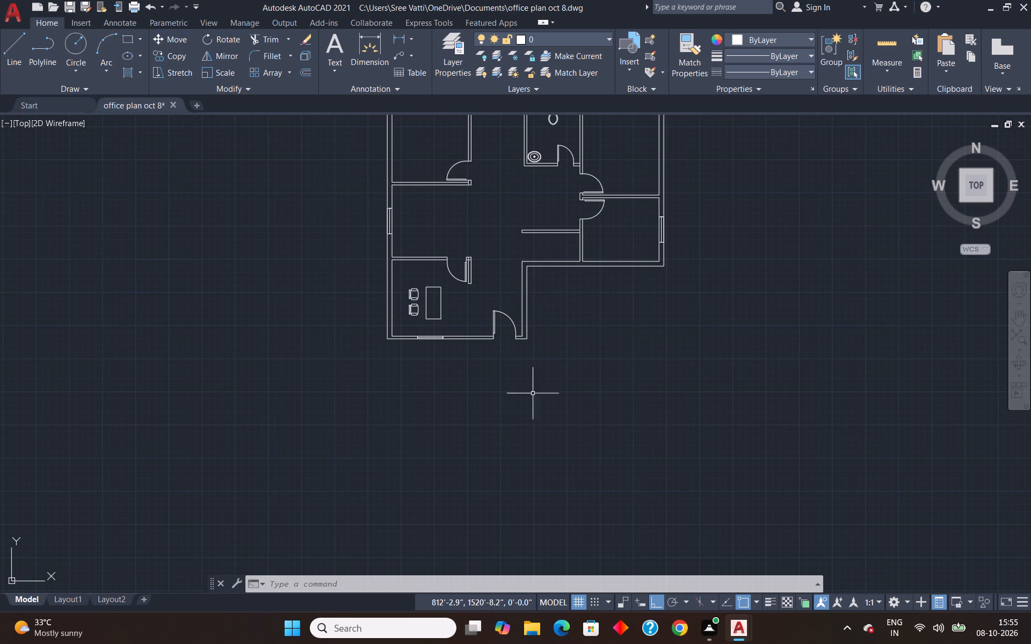
scroll(442, 302, up, 2)
click(371, 289)
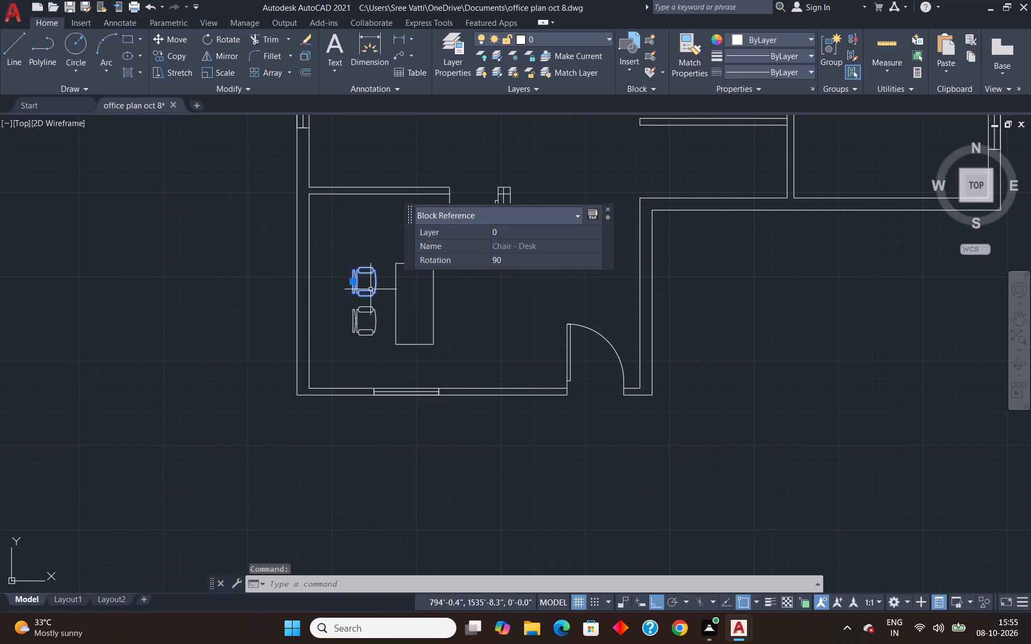
text(co)
key(Return)
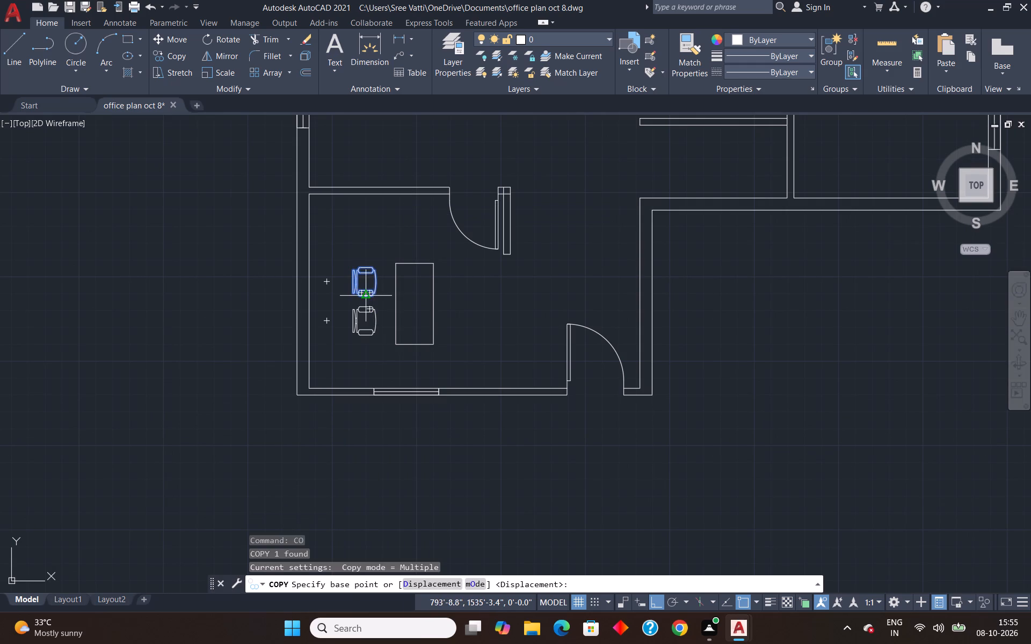
click(366, 293)
scroll(389, 294, down, 3)
scroll(374, 246, up, 1)
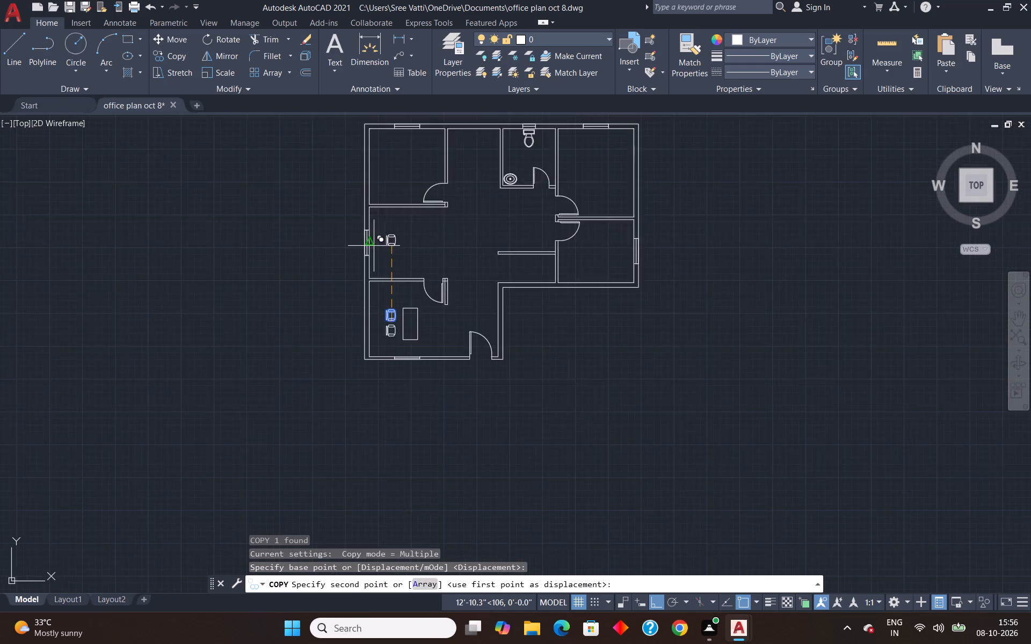
scroll(374, 246, up, 1)
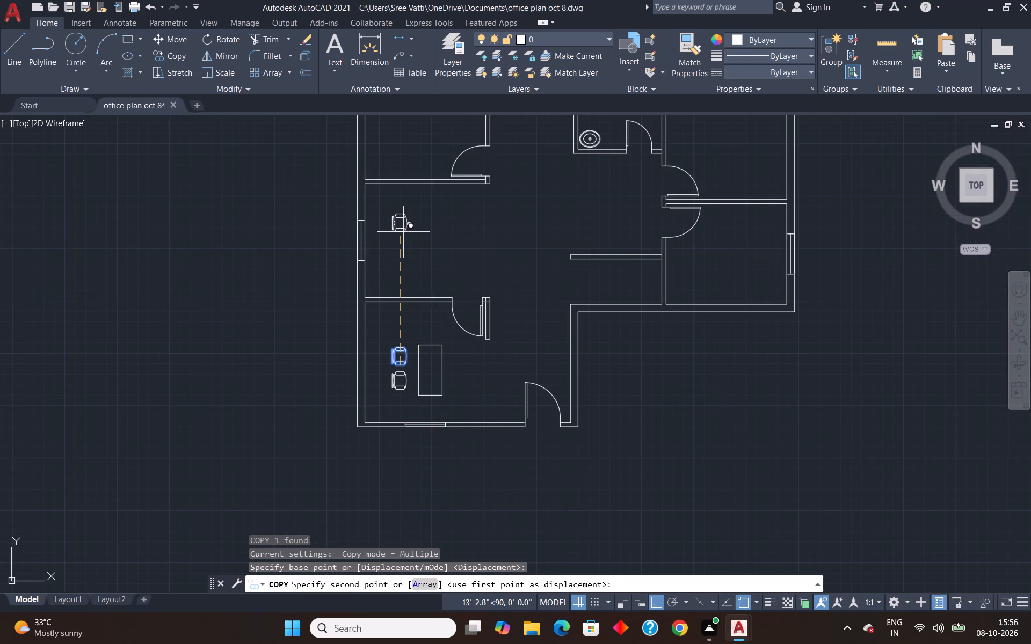
click(403, 232)
click(399, 255)
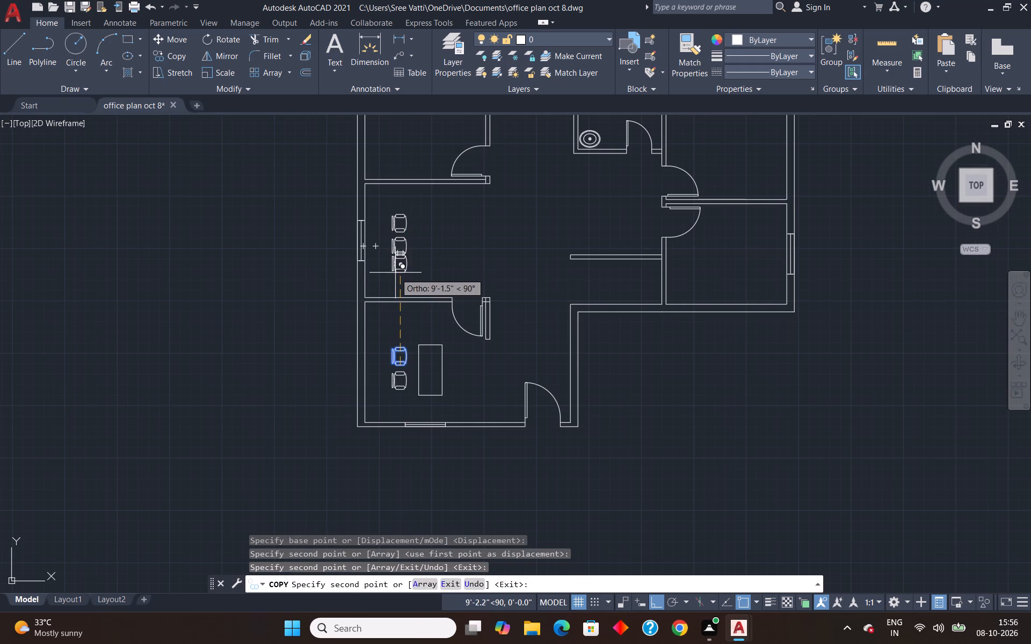
click(395, 282)
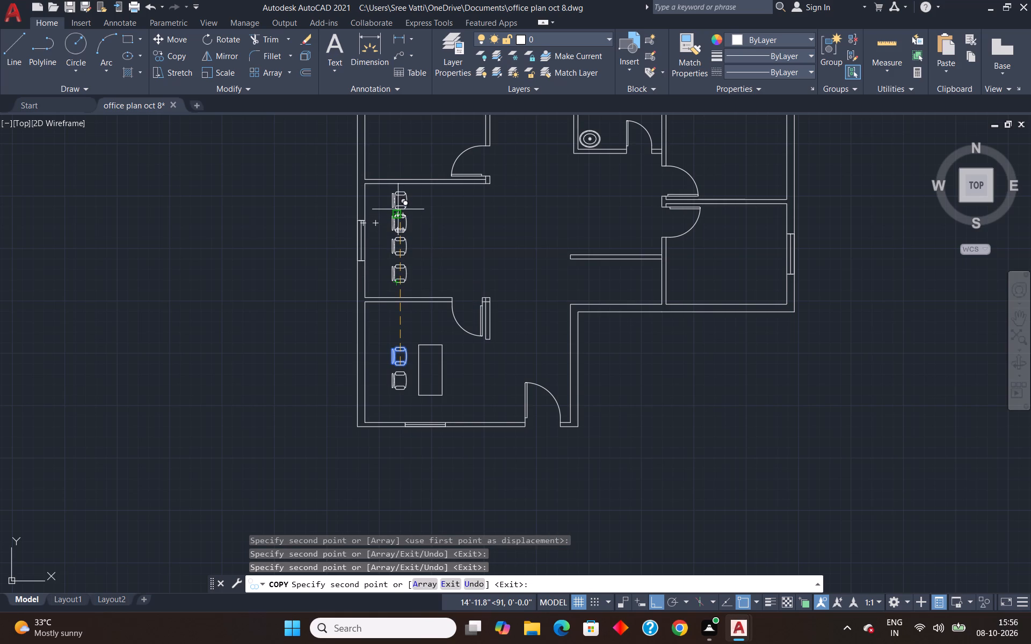
key(Escape)
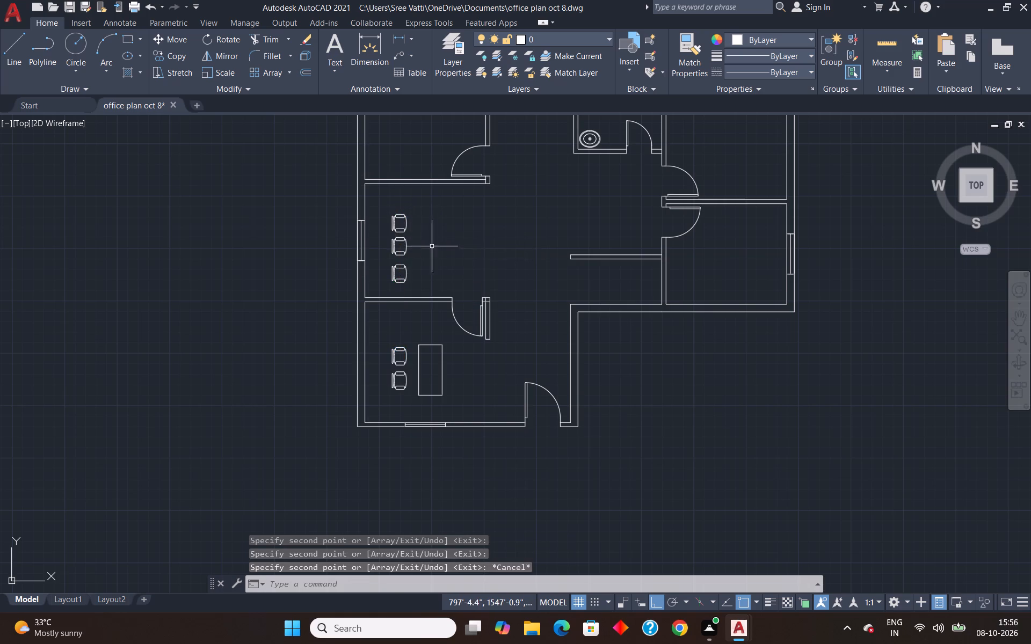
Move the lowest of the three chairs beside the window wall about 5" straight up to even out the column's spacing.
scroll(413, 246, up, 2)
click(387, 311)
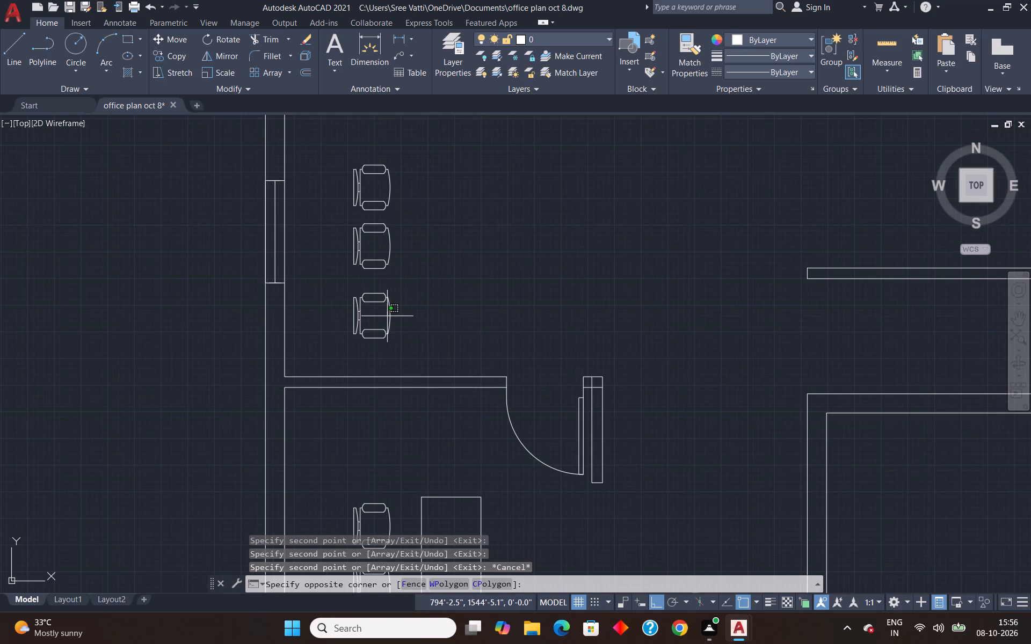
click(396, 324)
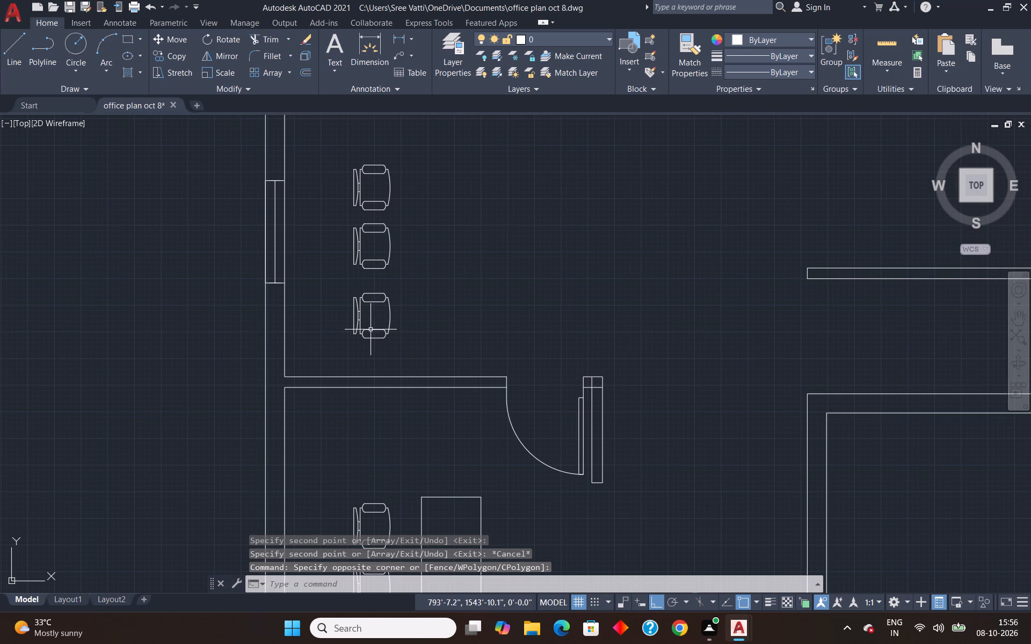
click(371, 330)
key(m)
key(Return)
click(371, 330)
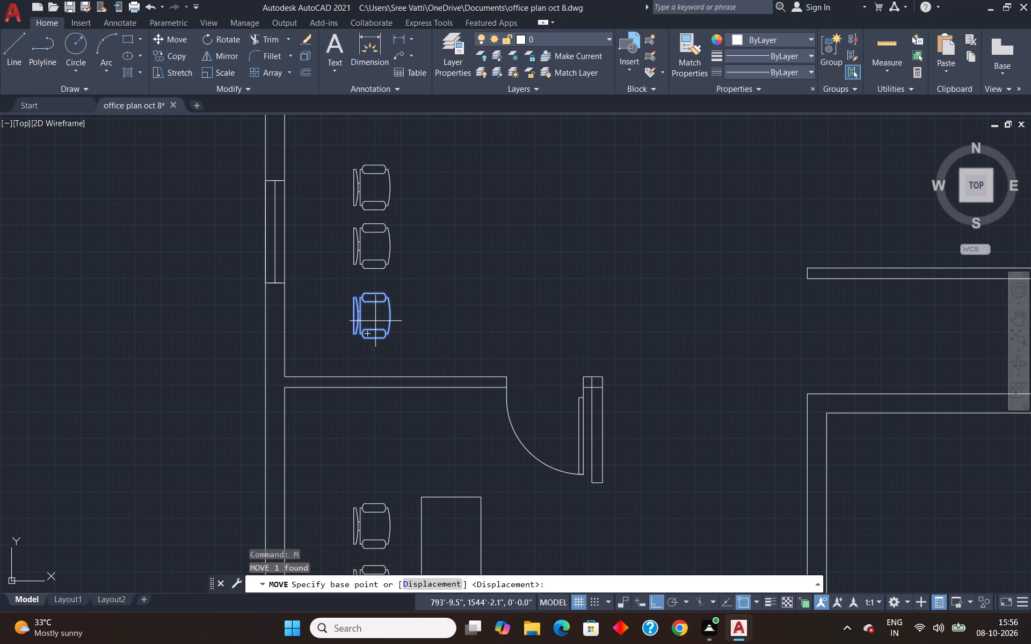
click(376, 327)
click(375, 319)
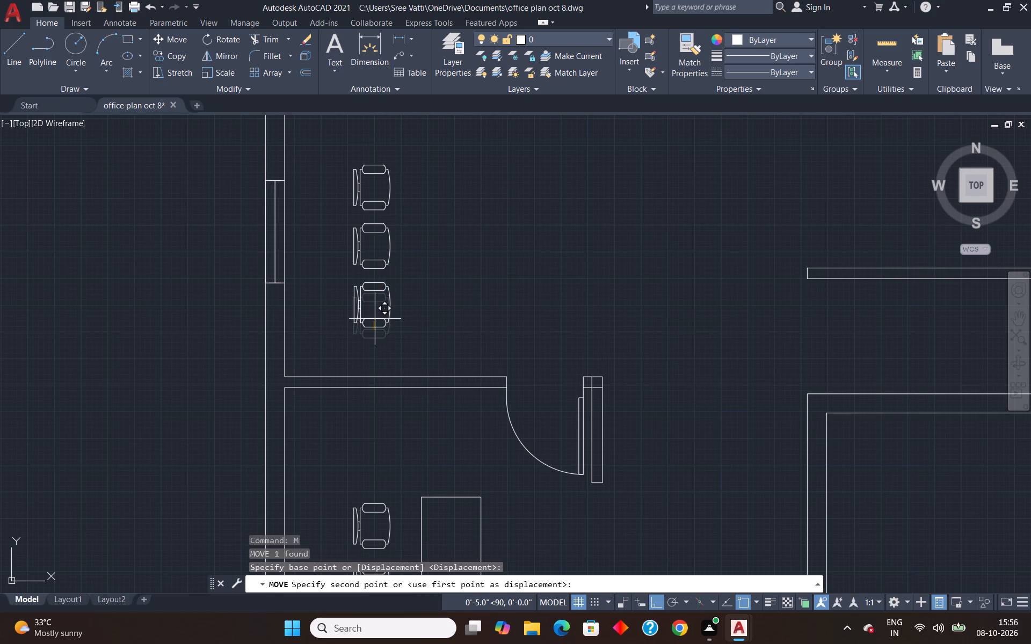
Copy the top desk chair of the window-side column about 4'-9" straight across into the room.
click(391, 201)
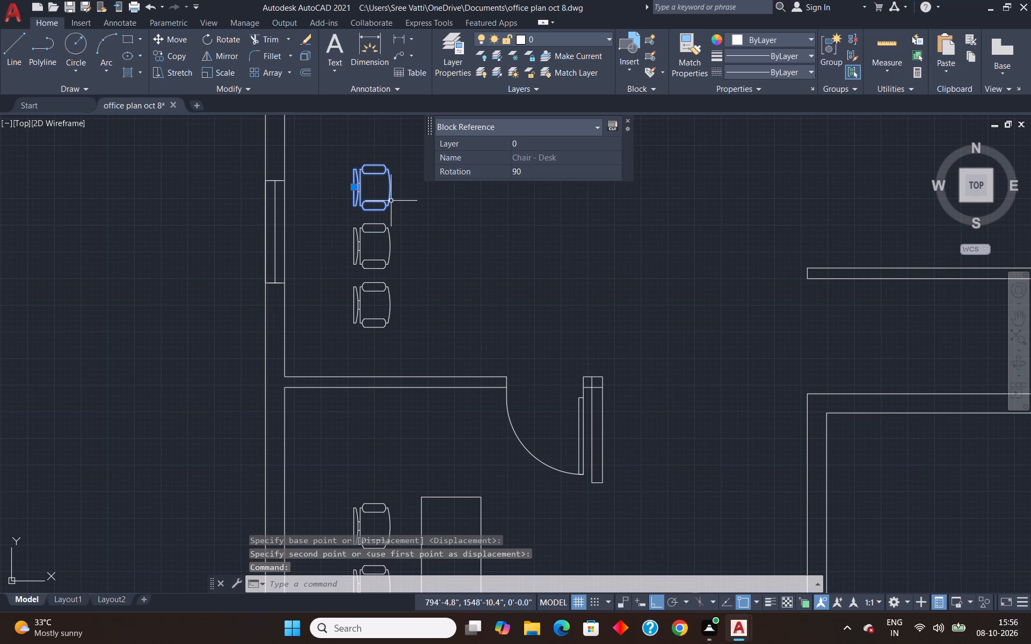
text(co)
key(Return)
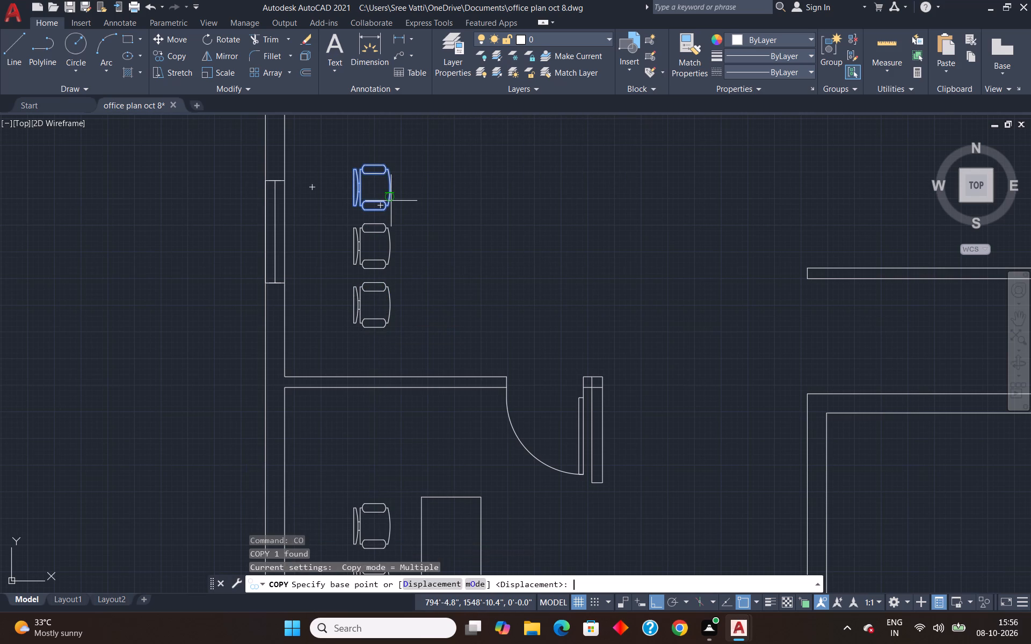
click(380, 203)
click(499, 210)
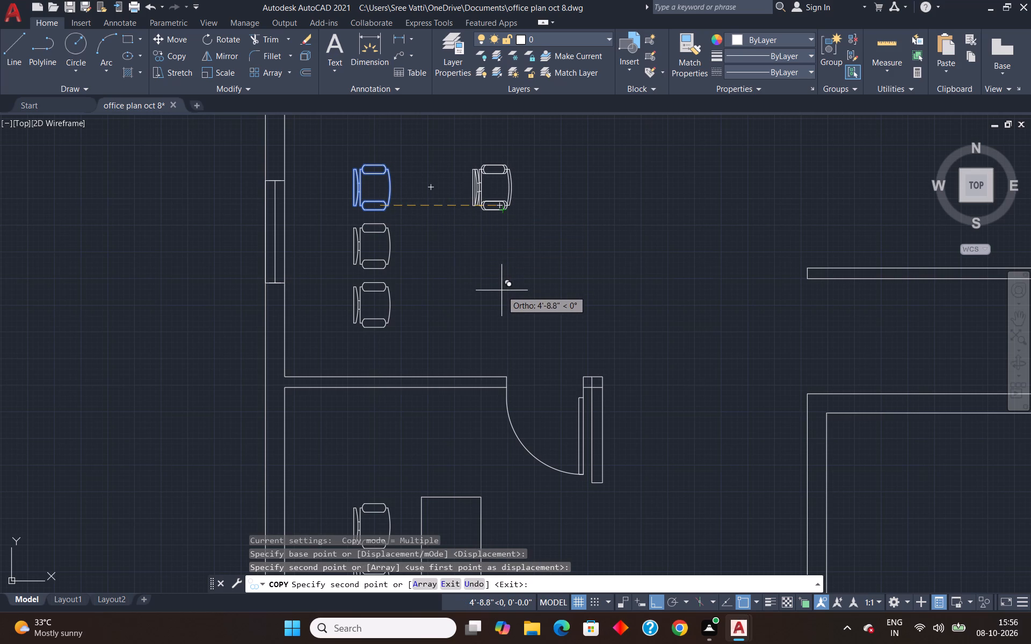
key(Escape)
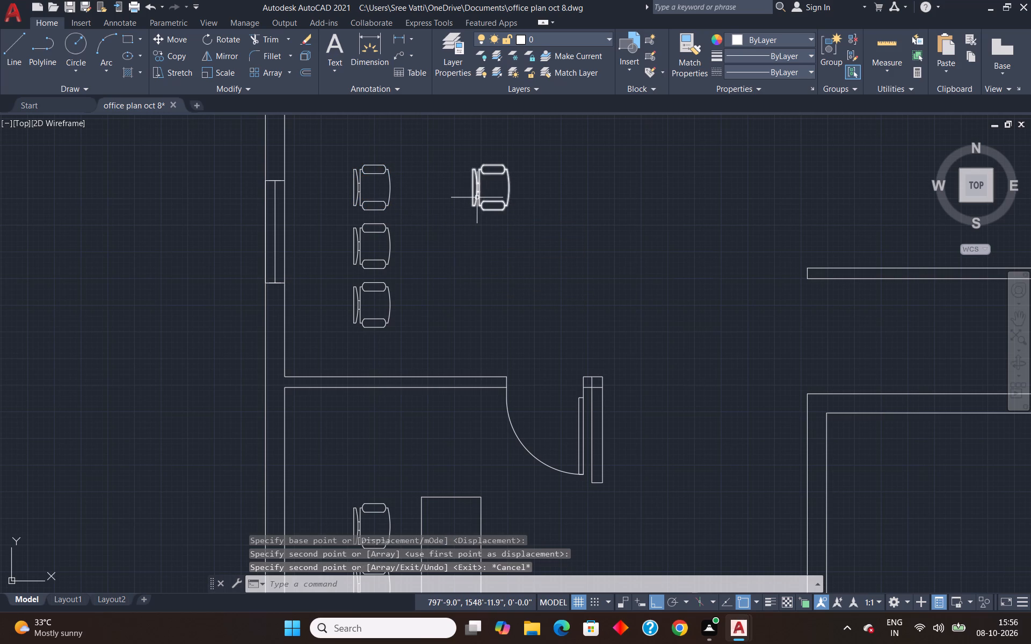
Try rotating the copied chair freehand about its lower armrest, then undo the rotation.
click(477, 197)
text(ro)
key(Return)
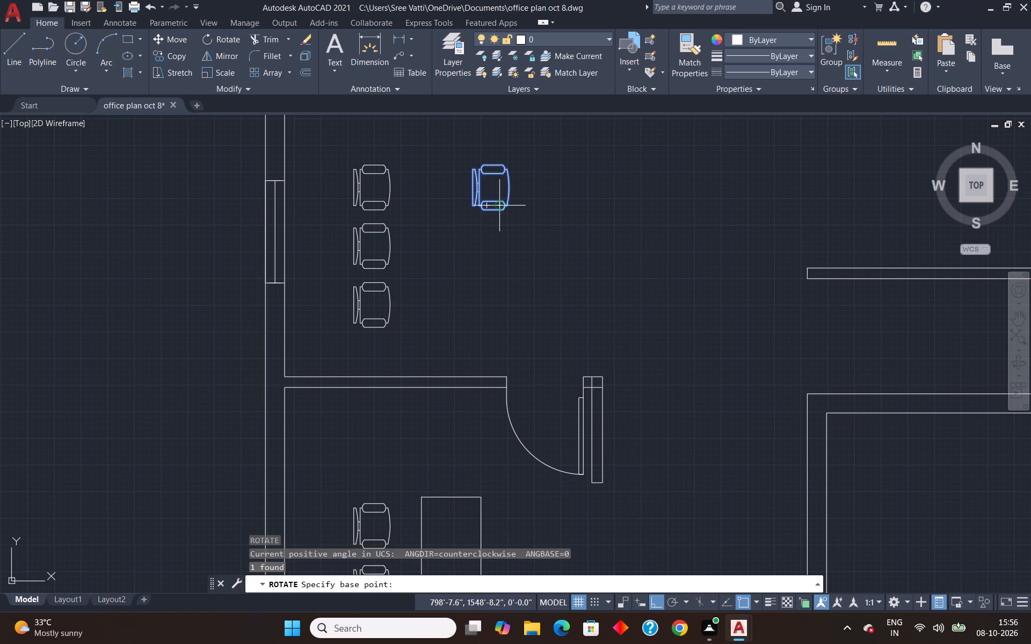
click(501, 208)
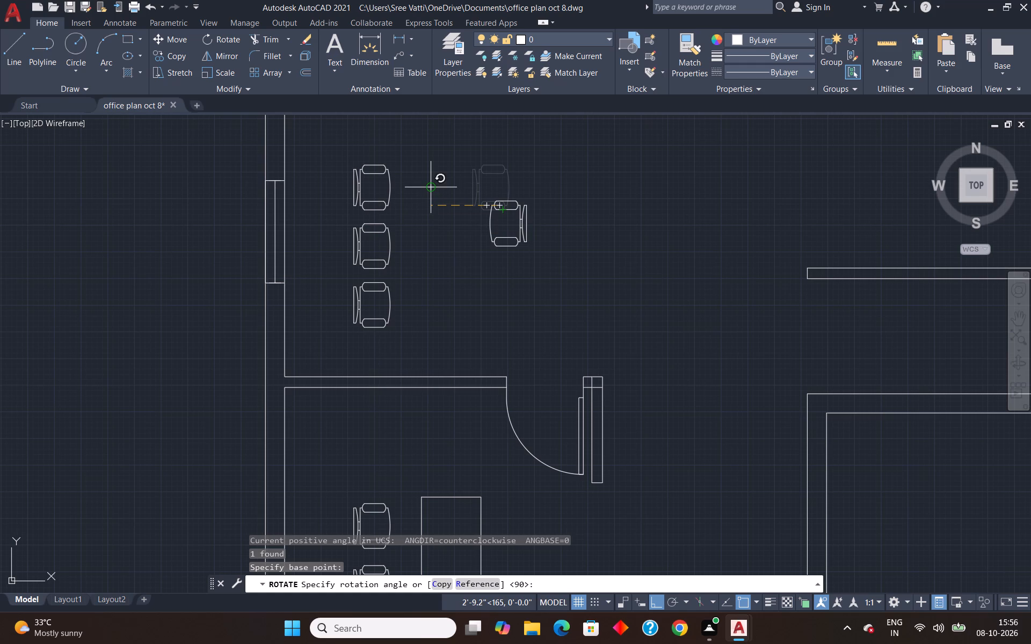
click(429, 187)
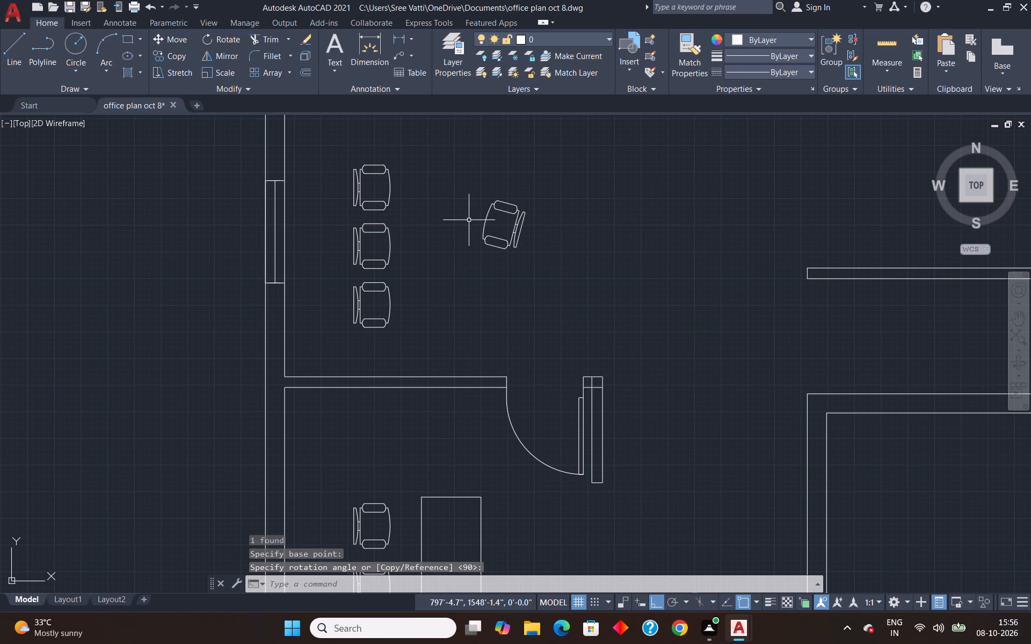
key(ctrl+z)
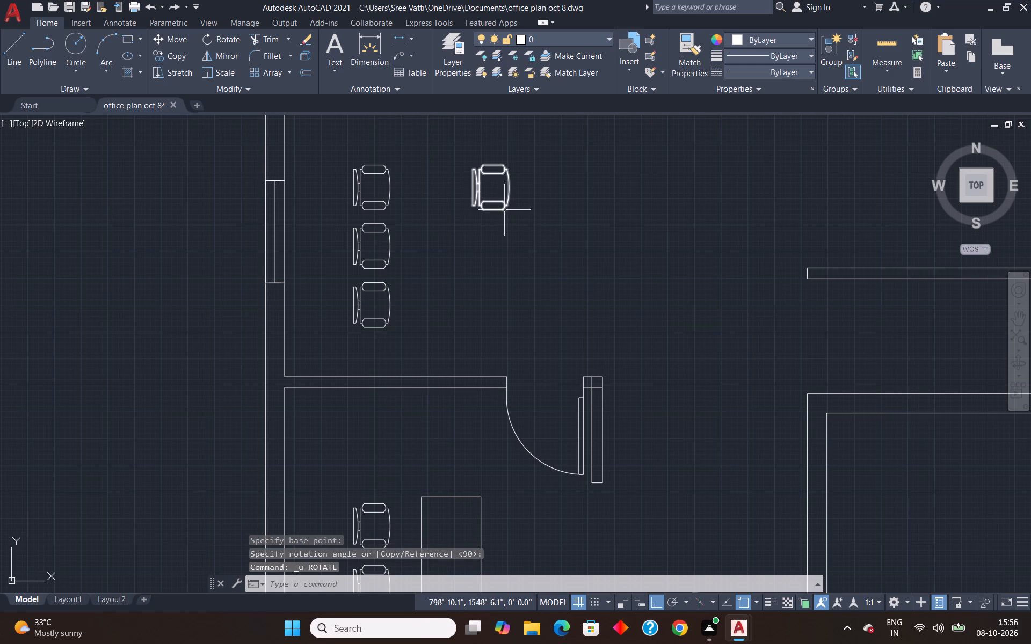
Rotate the copied chair 180° about its lower armrest so it faces the window-side chairs.
click(504, 210)
text(ro)
key(Return)
click(487, 206)
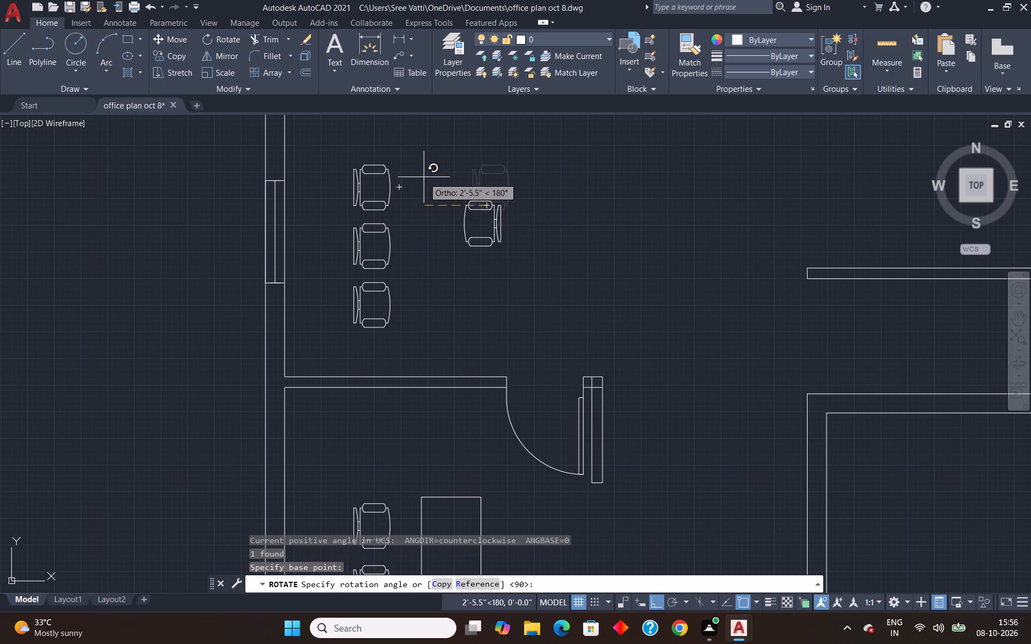
click(423, 173)
Move the rotated chair about 1'-4" up and slightly right, roughly level with the top window-side chair.
click(494, 237)
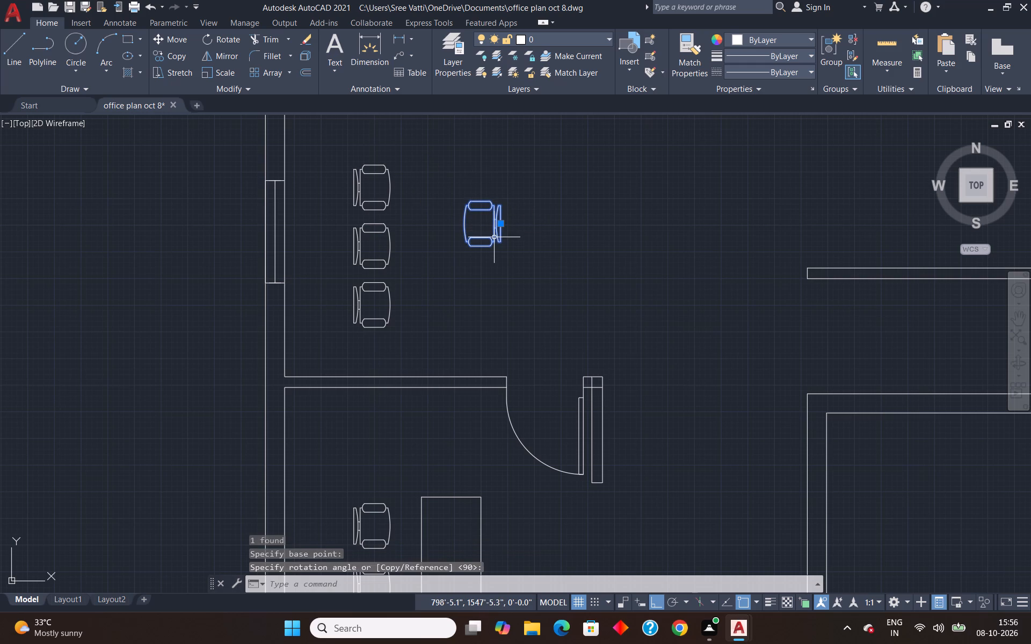
key(m)
key(Return)
click(494, 234)
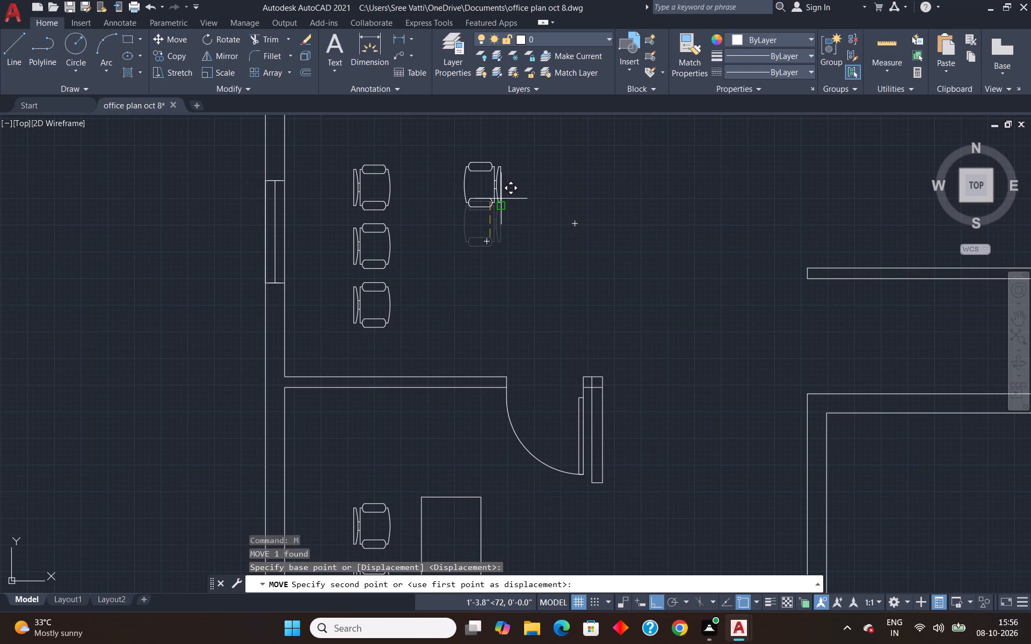
click(500, 199)
Copy the rotated chair straight down at about 2'-3.5" and 4'-6.6" to form a facing column of three.
click(497, 212)
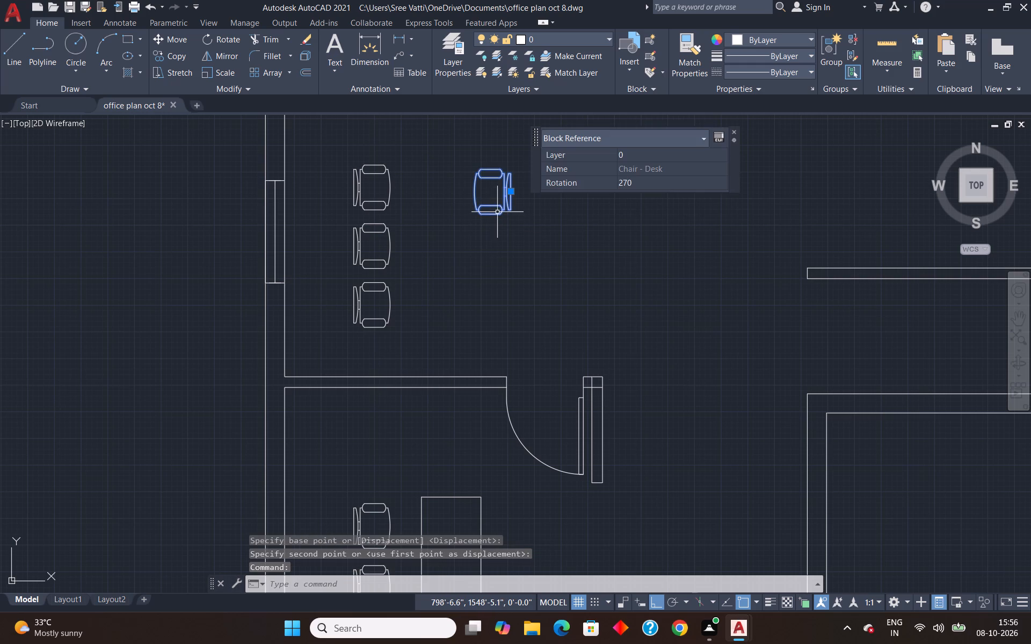
text(co)
key(Return)
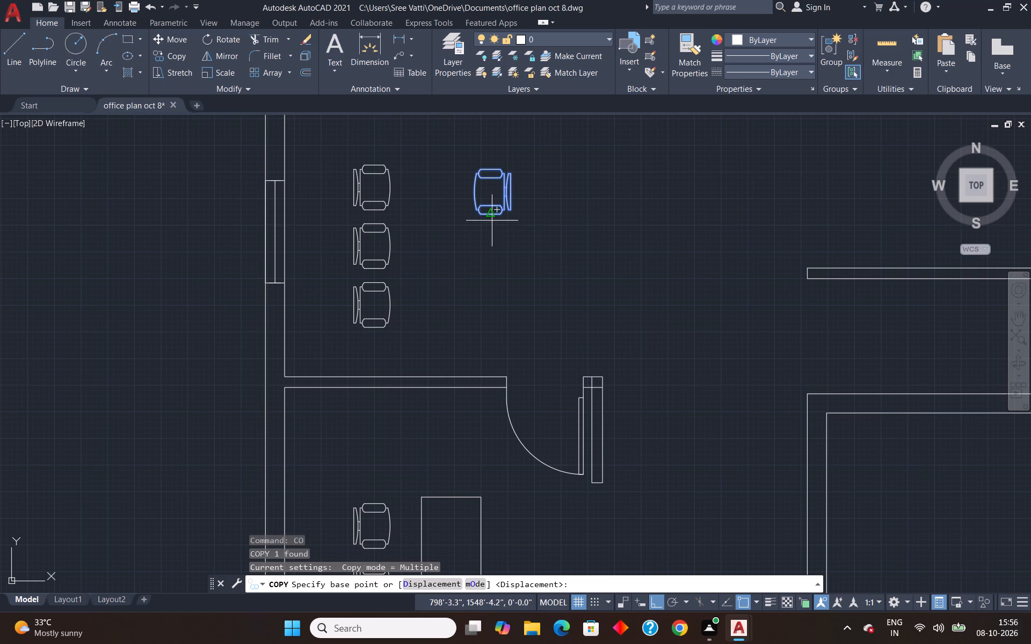
click(492, 212)
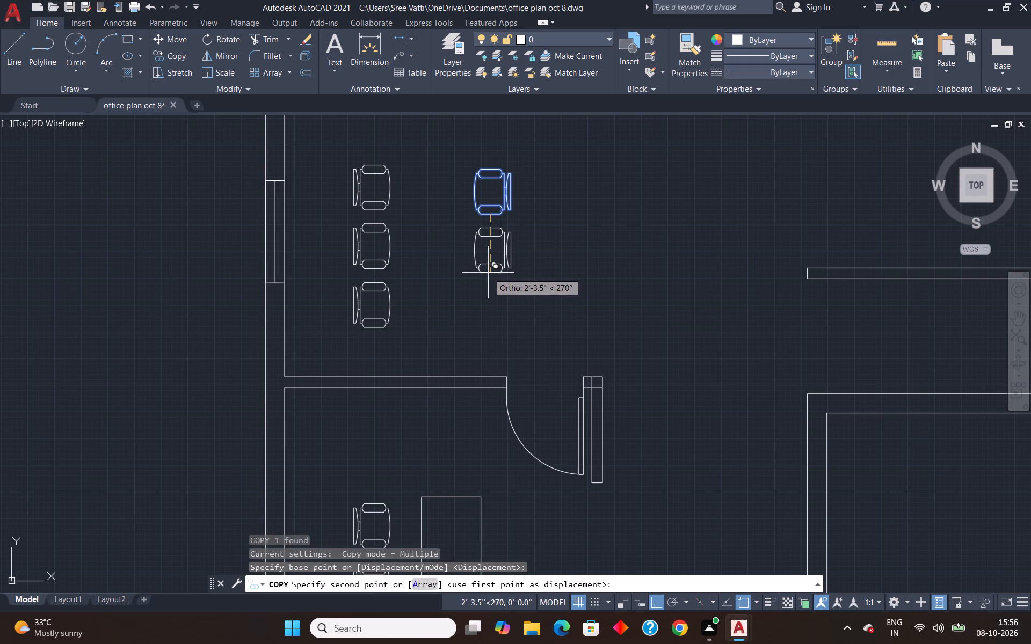
click(488, 273)
click(489, 272)
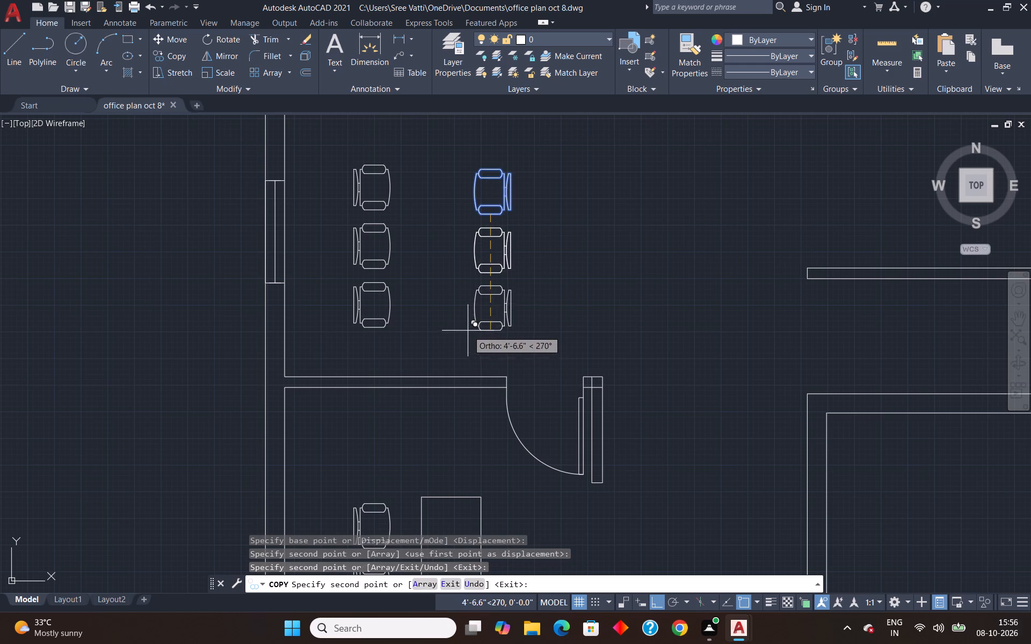
click(468, 331)
key(Escape)
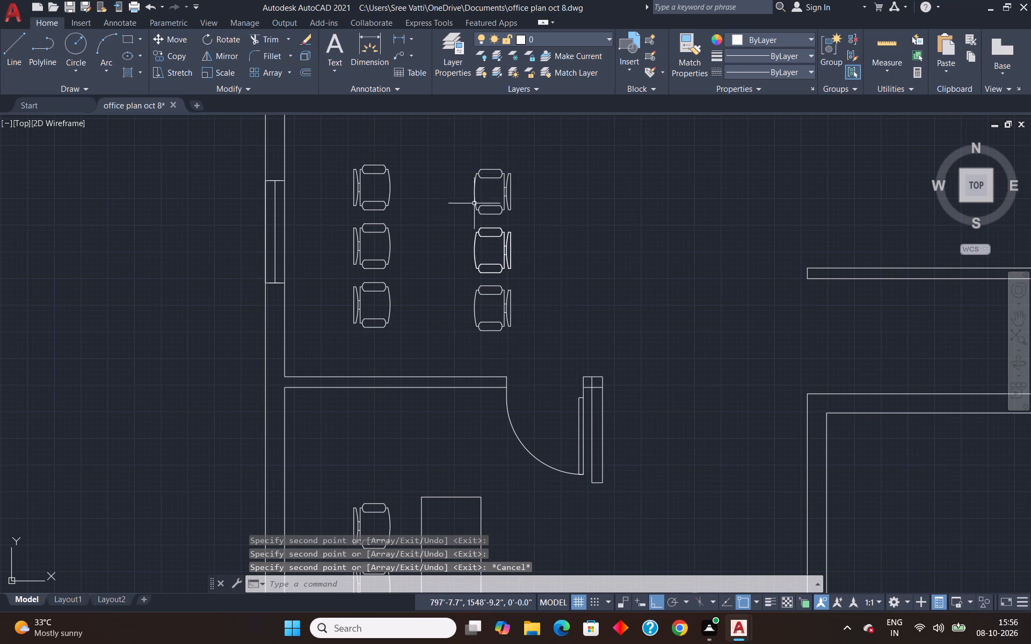
Draw a narrow upright rectangular table between the two facing chair columns, spanning nearly their full height.
scroll(532, 251, down, 2)
scroll(515, 258, up, 3)
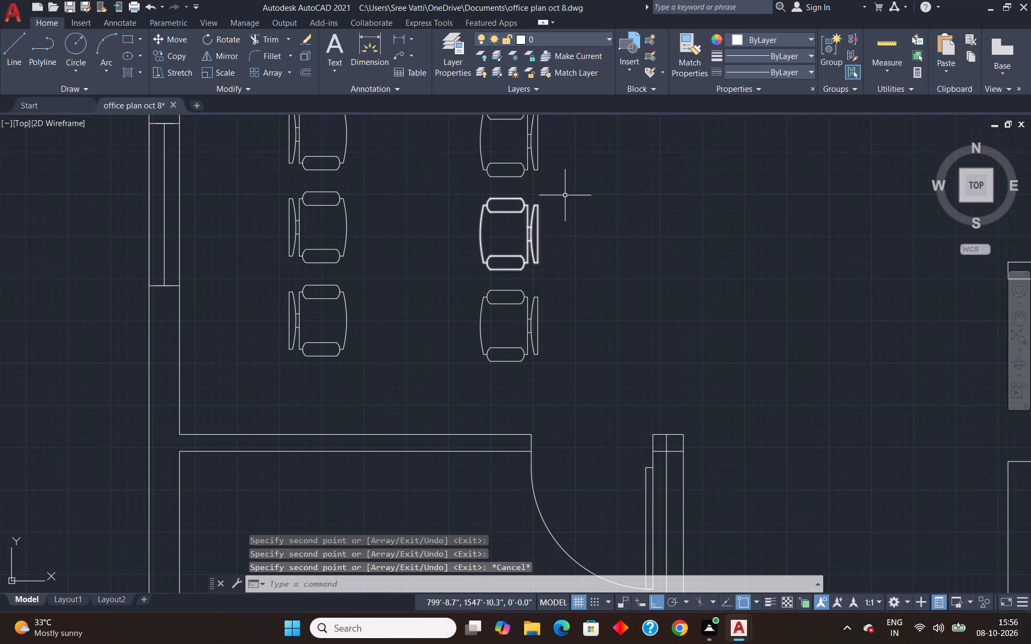
scroll(566, 192, down, 2)
text(re)
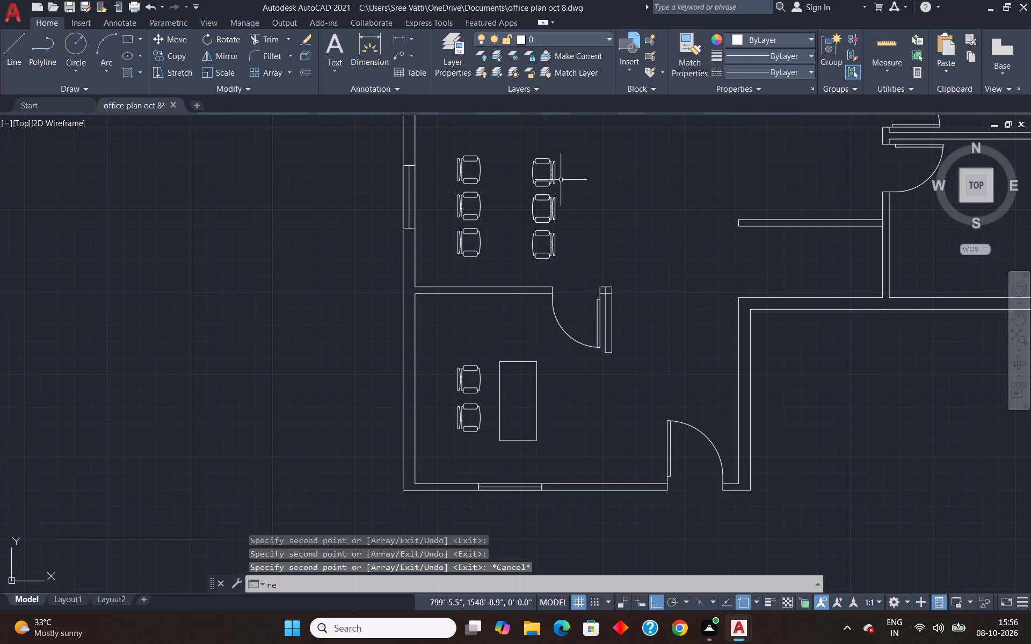
key(c)
key(Return)
scroll(497, 186, up, 2)
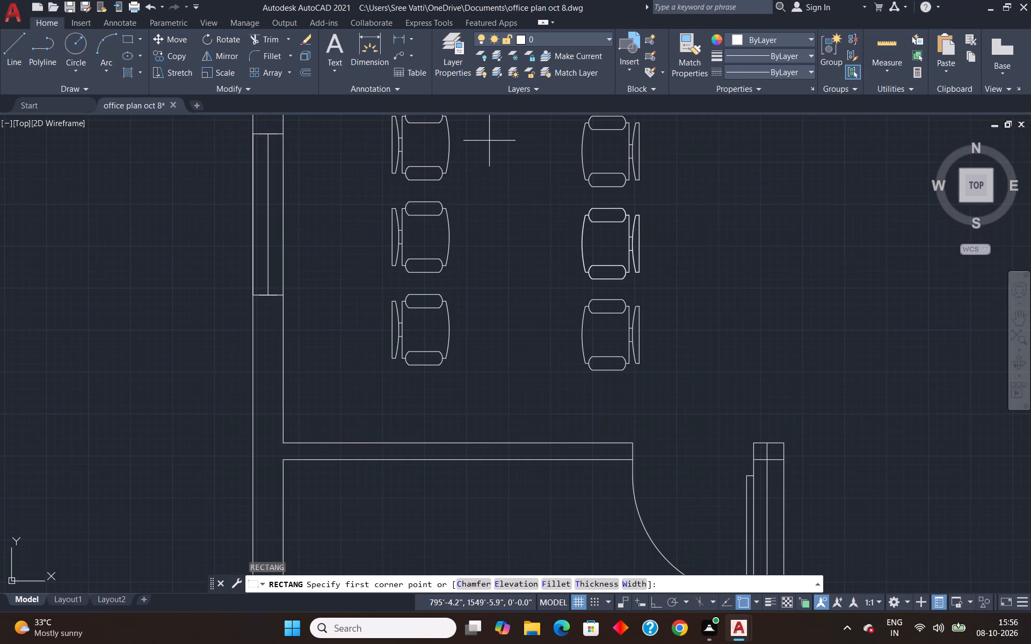
scroll(489, 141, down, 4)
scroll(503, 148, up, 1)
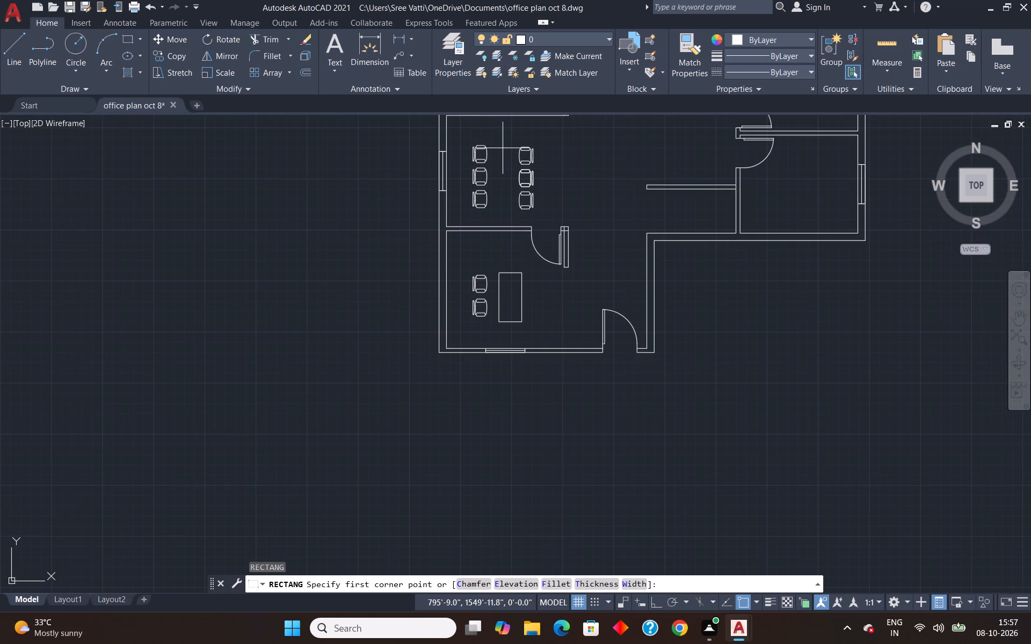
click(495, 145)
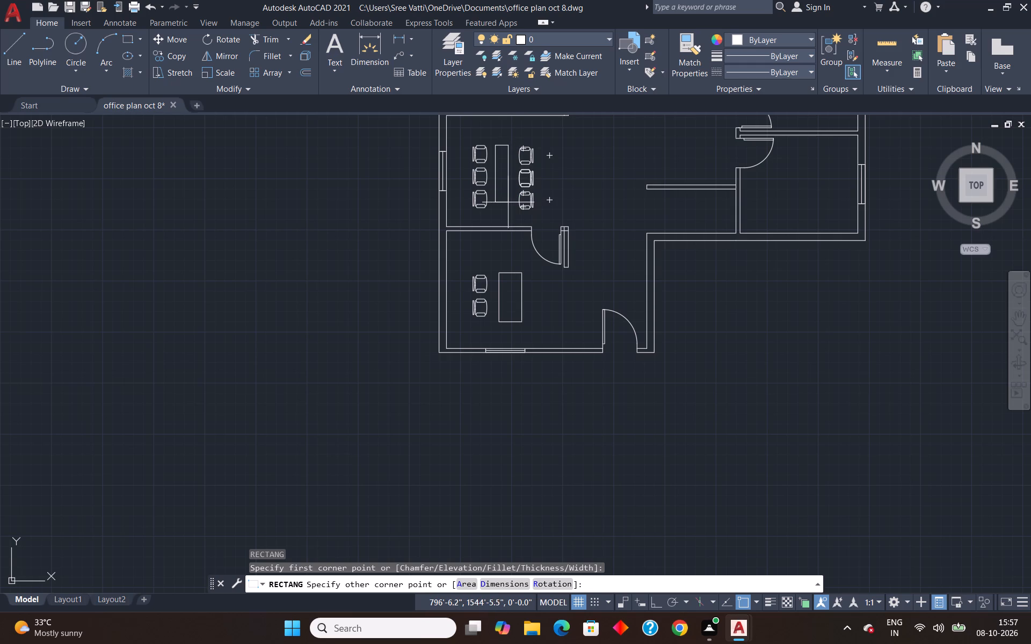
click(512, 202)
Move the top chair right of the new table about 5" up and slightly toward the table.
scroll(566, 173, up, 1)
scroll(566, 172, down, 2)
scroll(538, 186, up, 3)
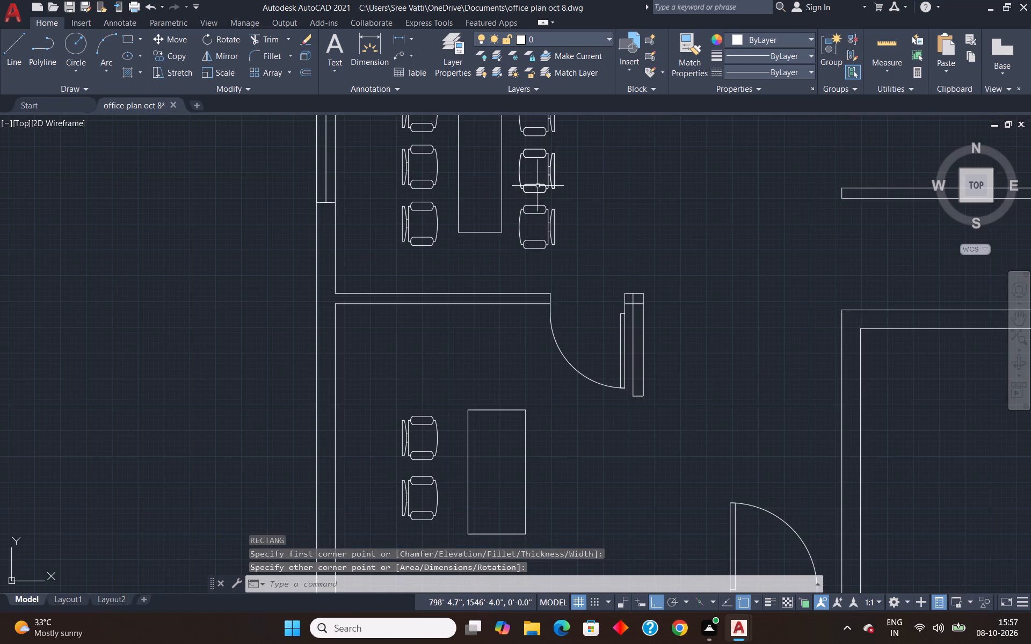
scroll(536, 201, down, 4)
scroll(537, 200, up, 4)
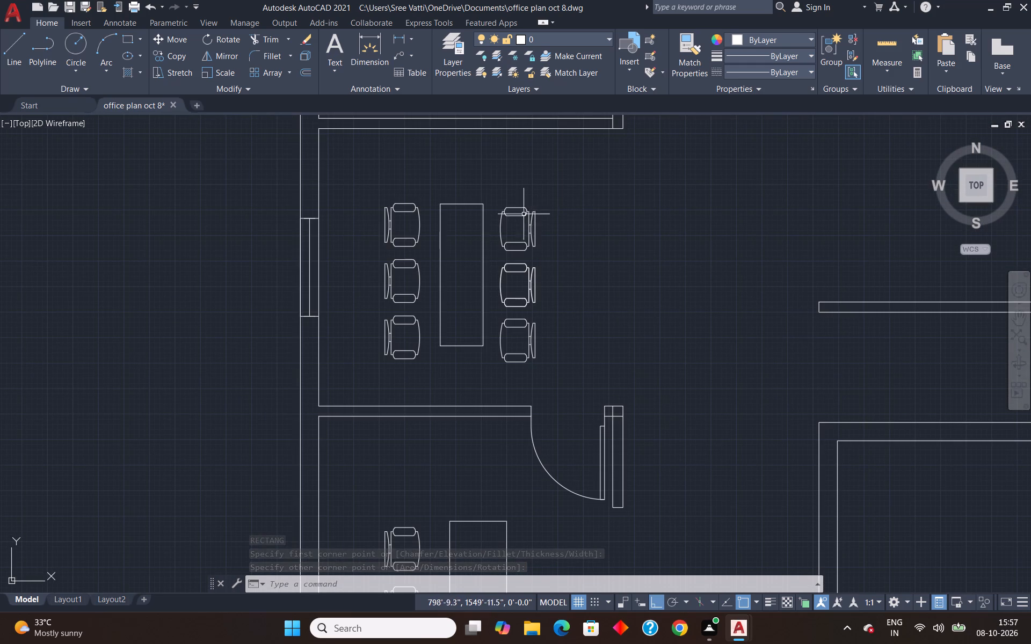
click(521, 214)
key(m)
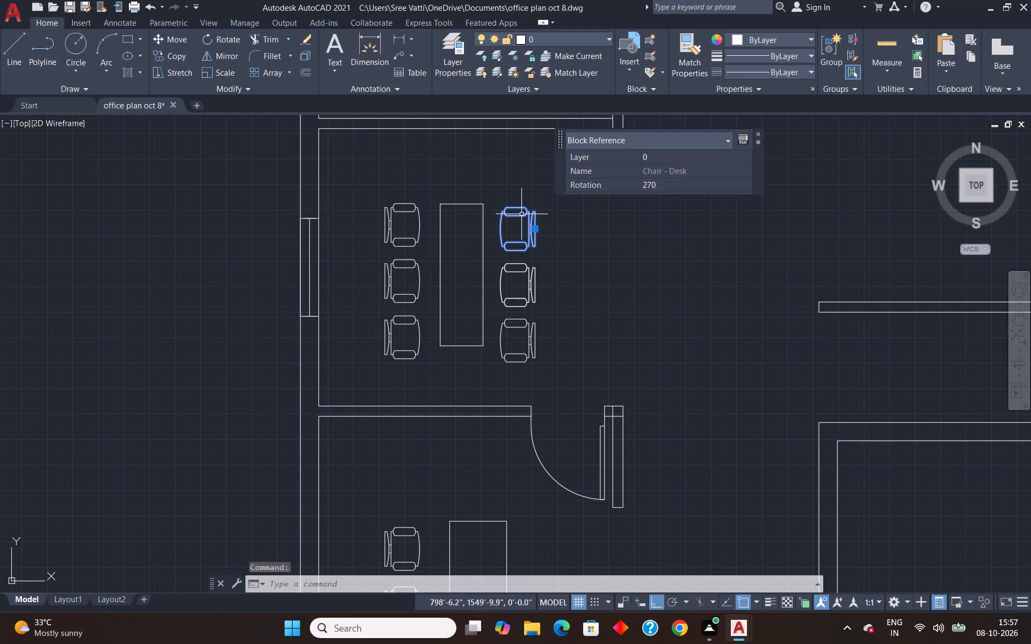
key(Return)
click(523, 223)
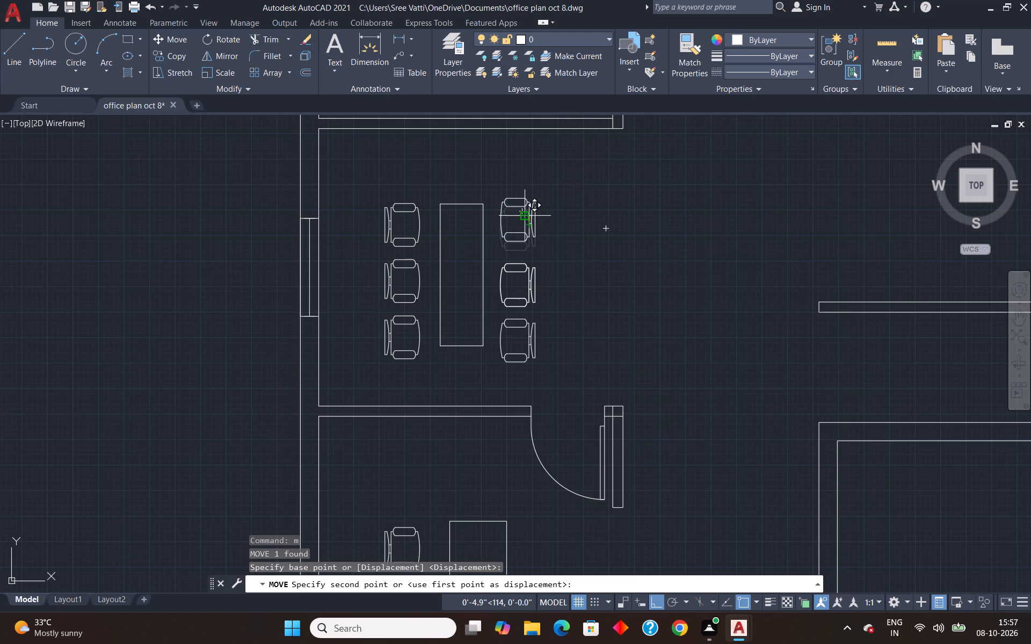
click(520, 218)
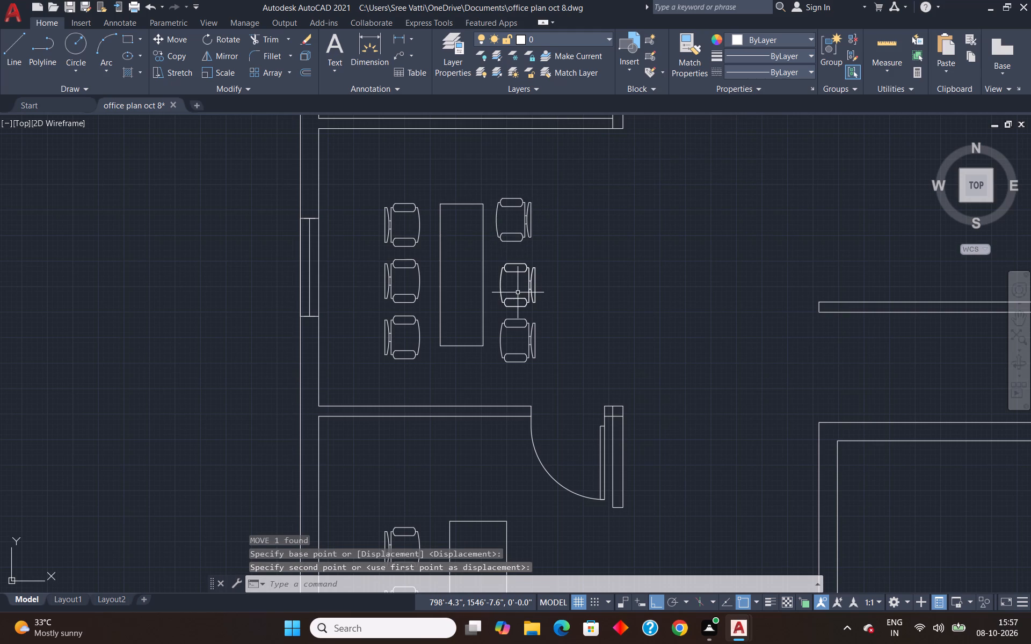
Move the middle chair right of the table about 7" up and slightly left, under the top chair.
click(512, 266)
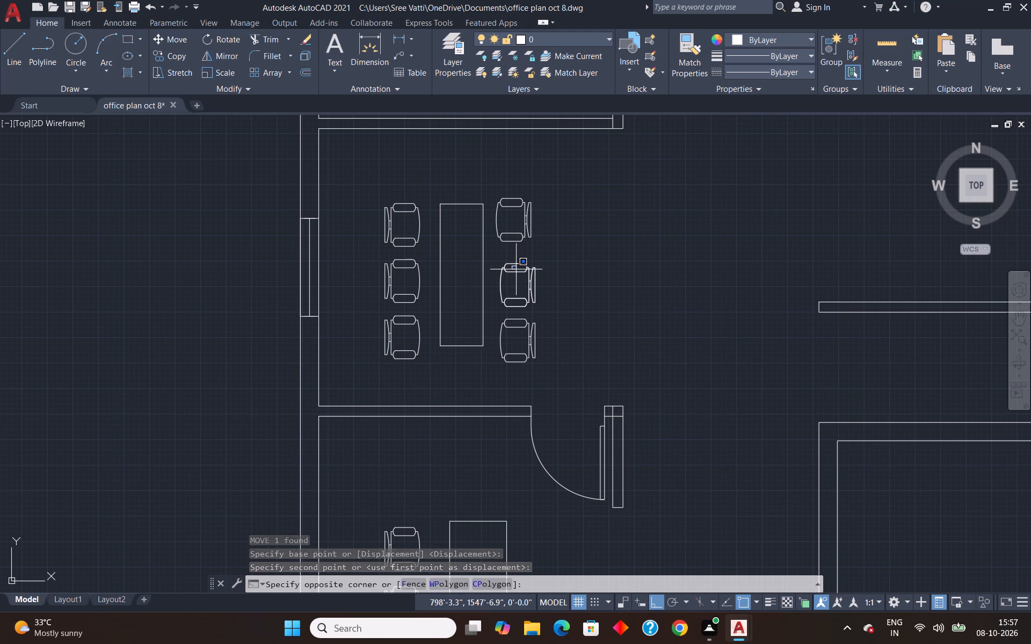
click(517, 272)
click(532, 274)
key(space)
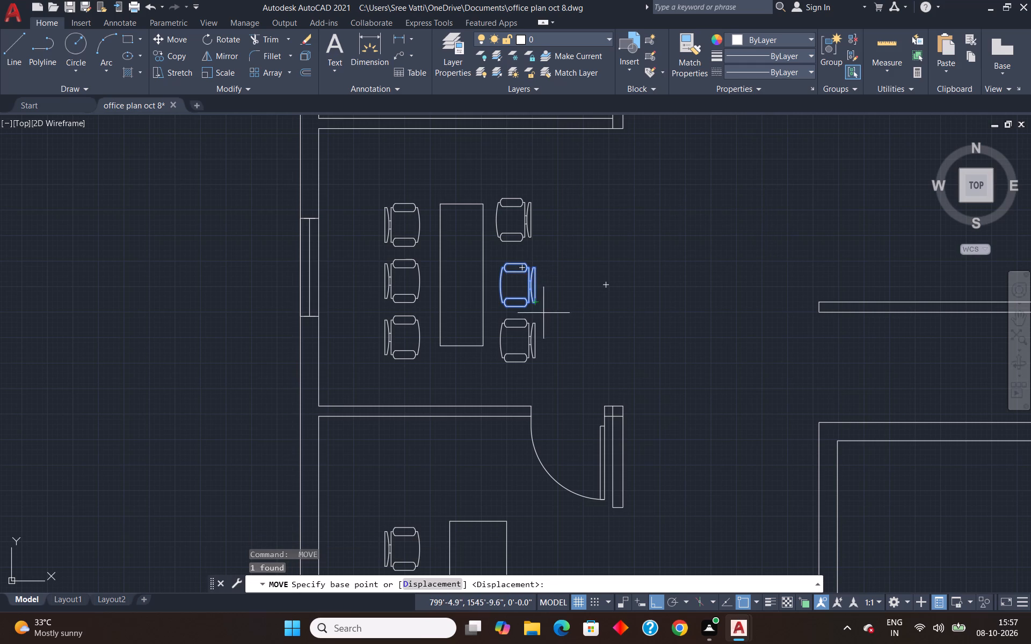
click(532, 302)
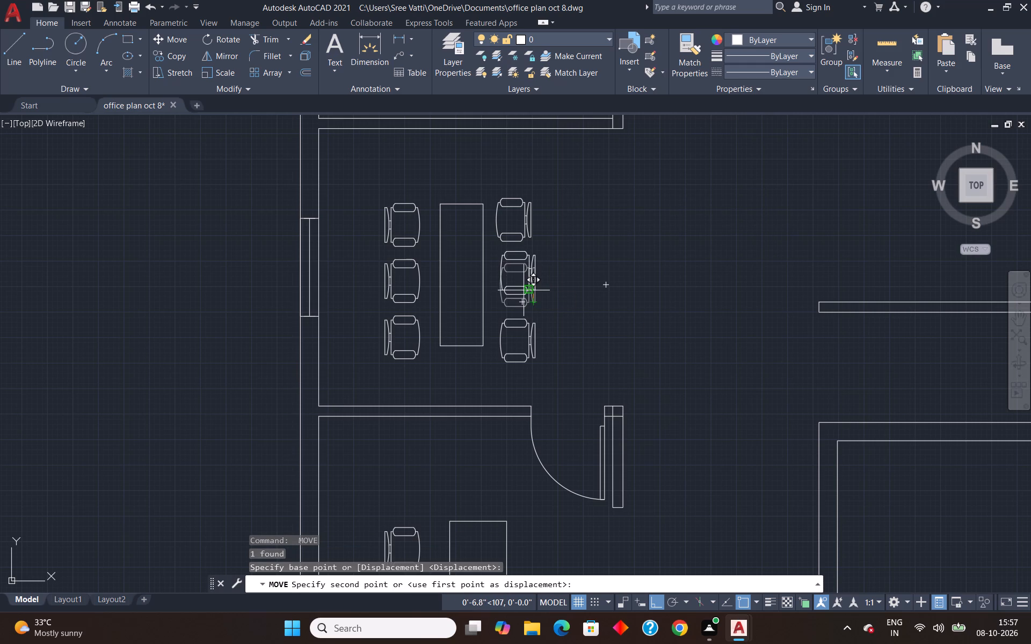
click(524, 290)
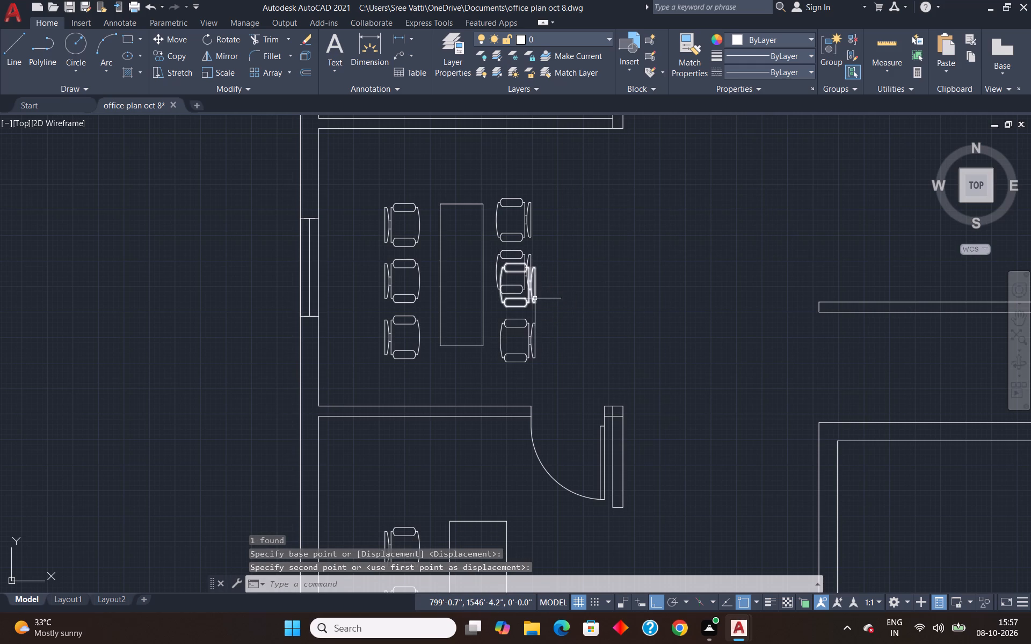
Delete the duplicate chair overlapping the moved middle chair in the column right of the table.
click(535, 297)
key(Delete)
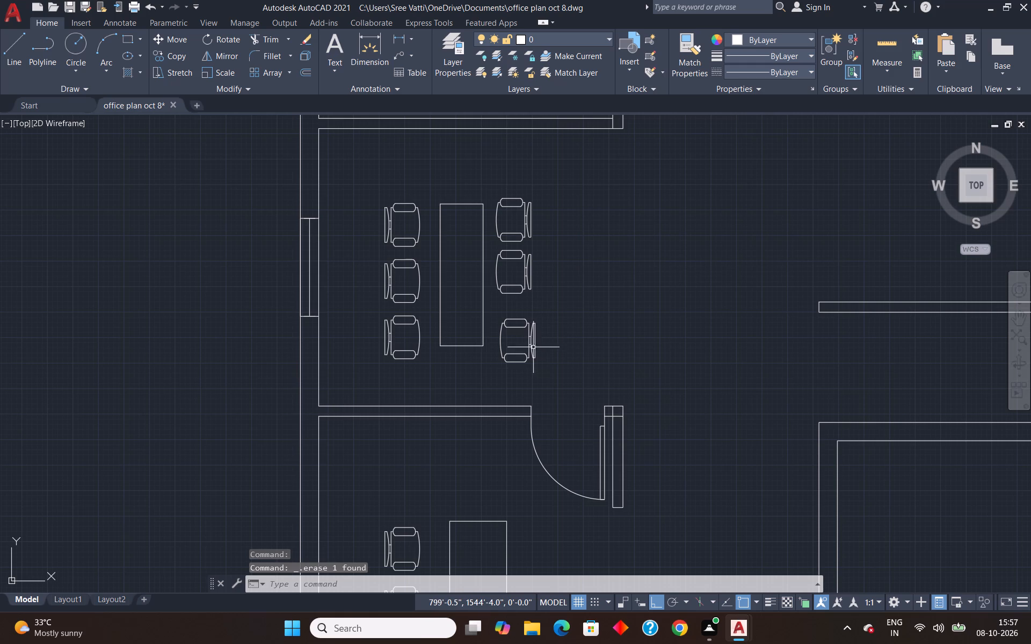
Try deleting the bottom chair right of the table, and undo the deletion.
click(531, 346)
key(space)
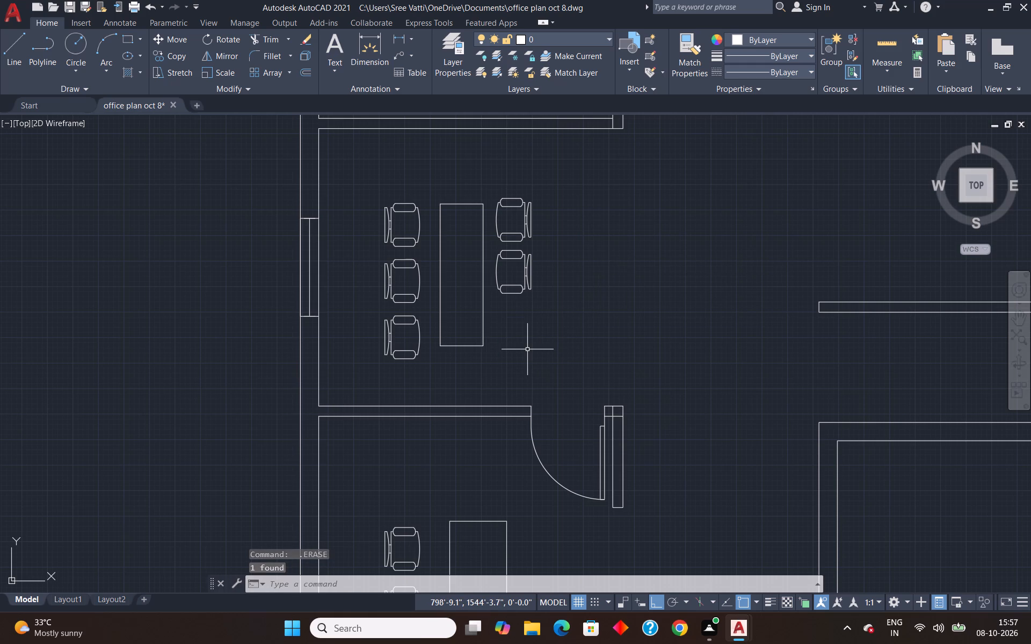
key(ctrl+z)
Move the bottom chair right of the table about 6.5" straight up, closer to the chair above it.
click(529, 351)
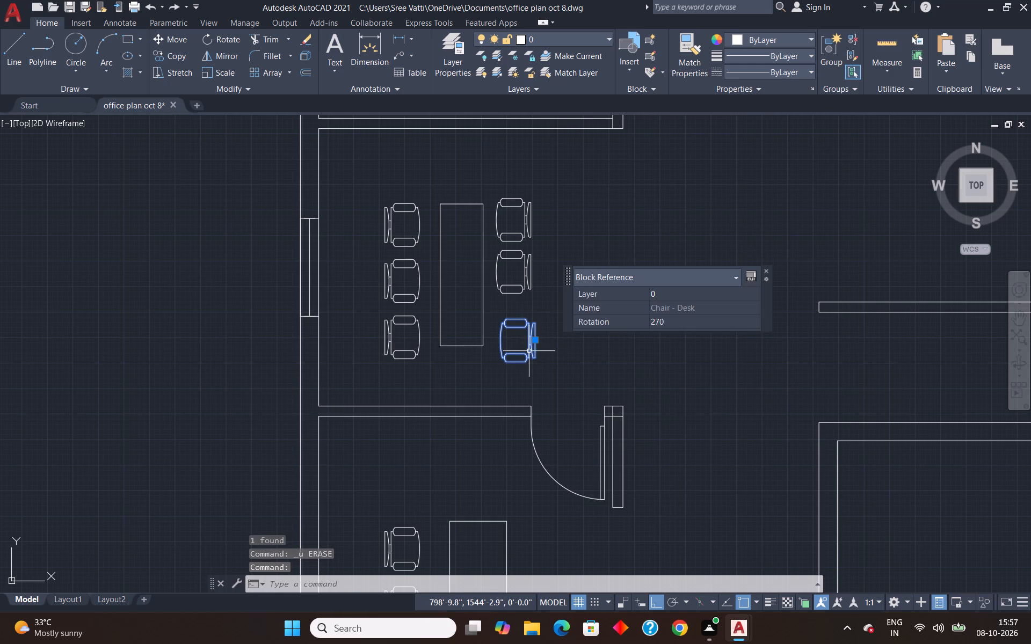
key(m)
key(Return)
click(530, 352)
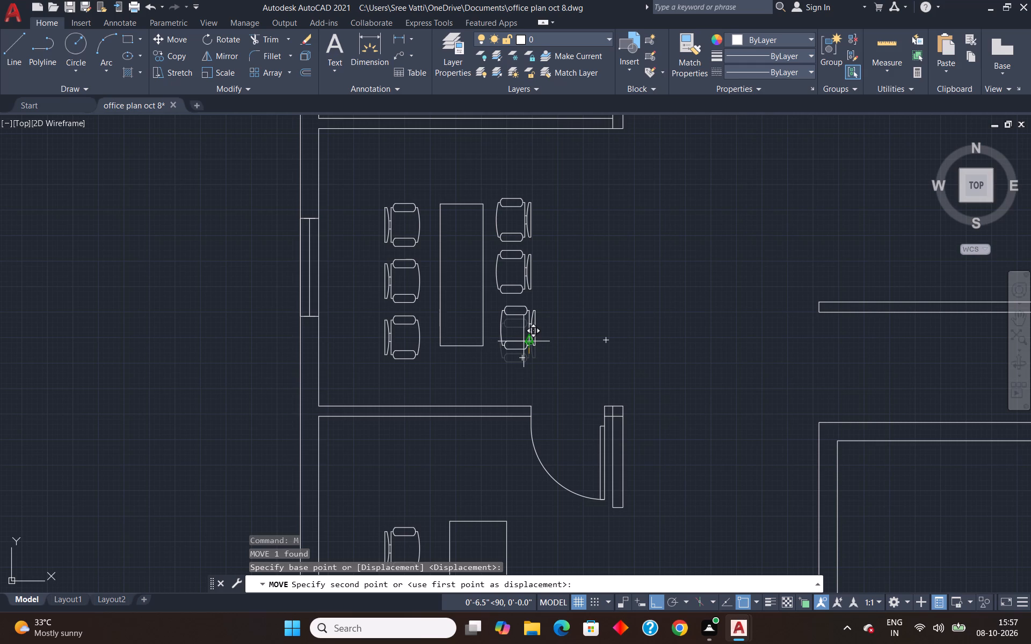
click(524, 341)
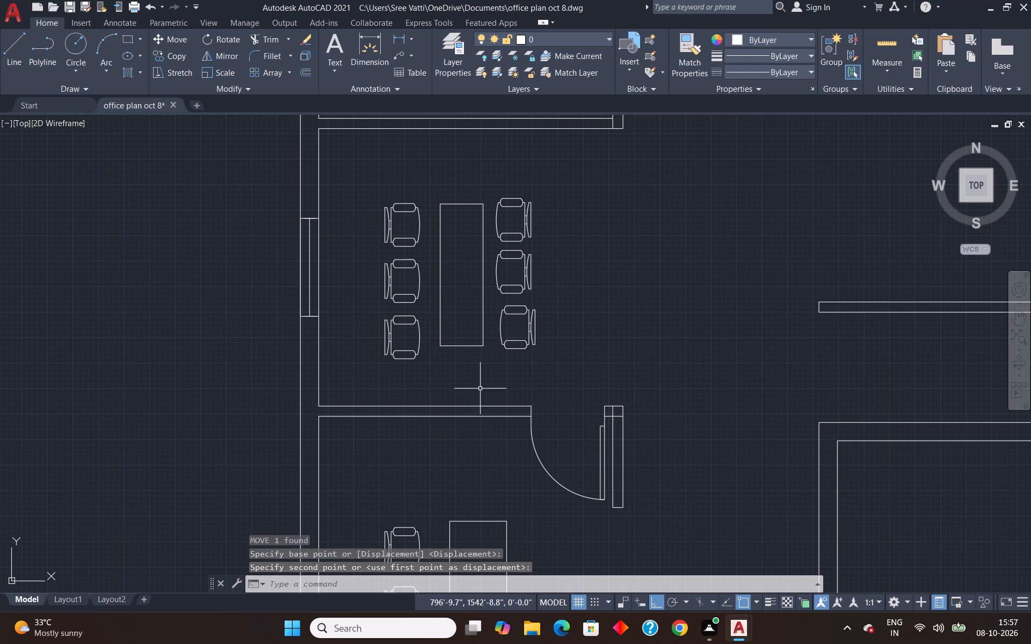
Move the rectangular table between the chair columns slightly downward.
click(466, 344)
key(m)
key(Return)
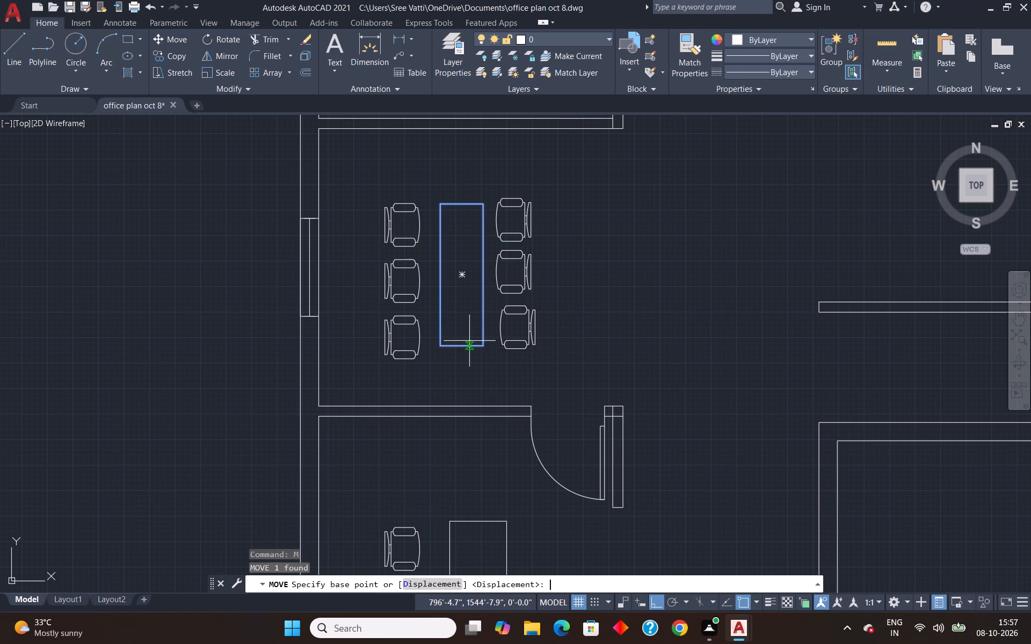
click(462, 278)
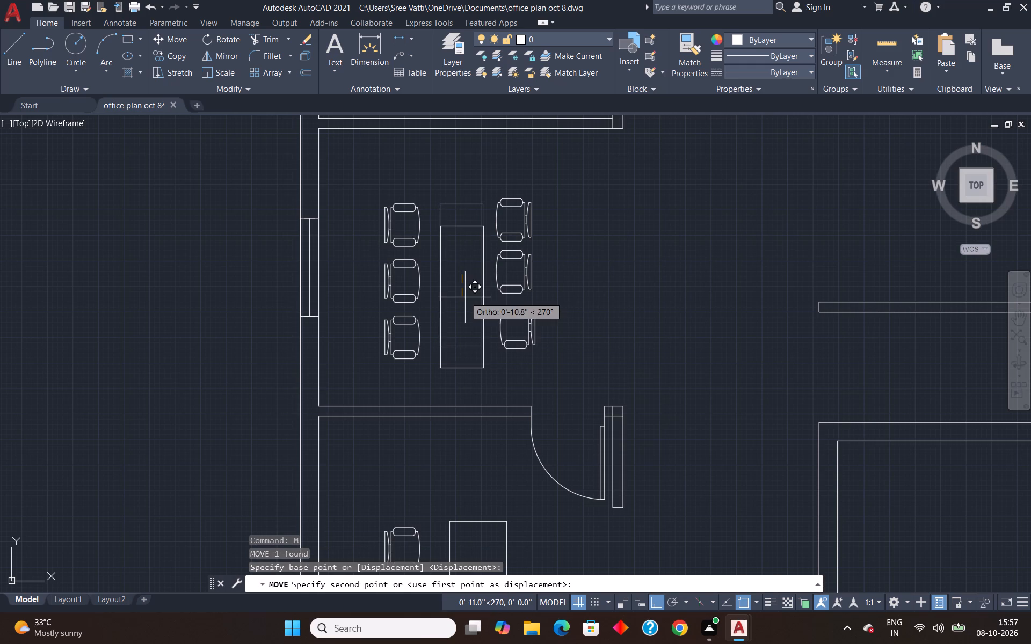
click(460, 280)
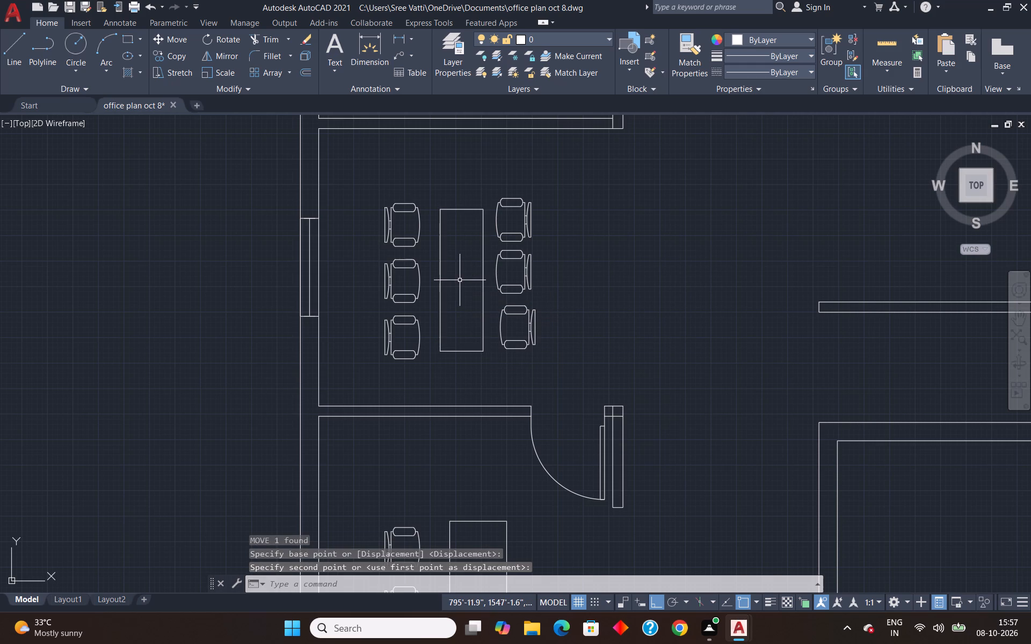
Copy the top chair left of the table about 8'-11" straight up into the upper-left room.
scroll(678, 163, down, 4)
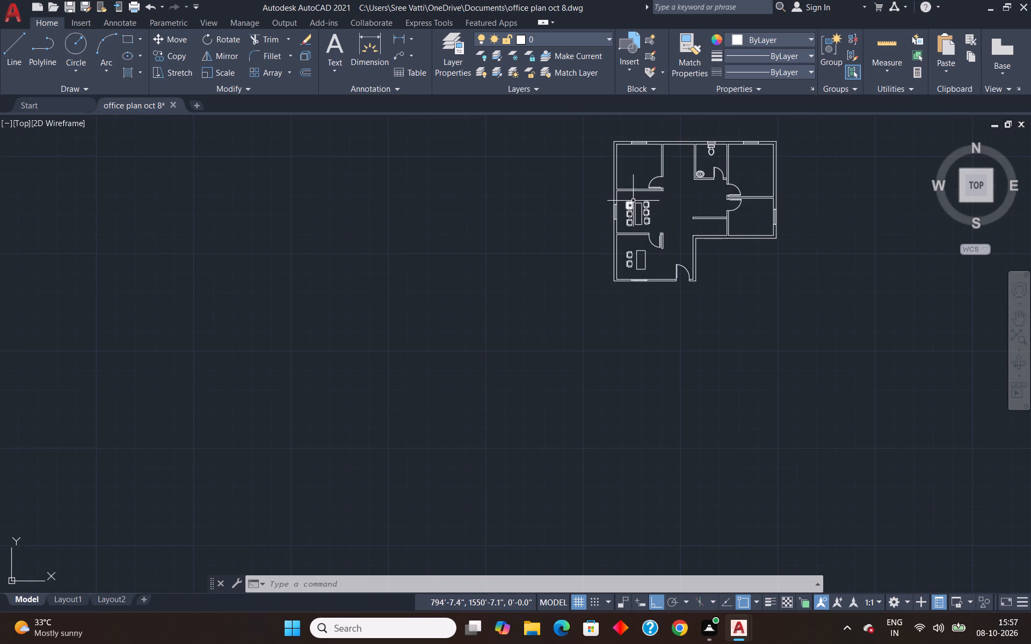
scroll(633, 200, up, 3)
click(620, 221)
text(co)
key(Return)
click(614, 229)
scroll(629, 189, down, 2)
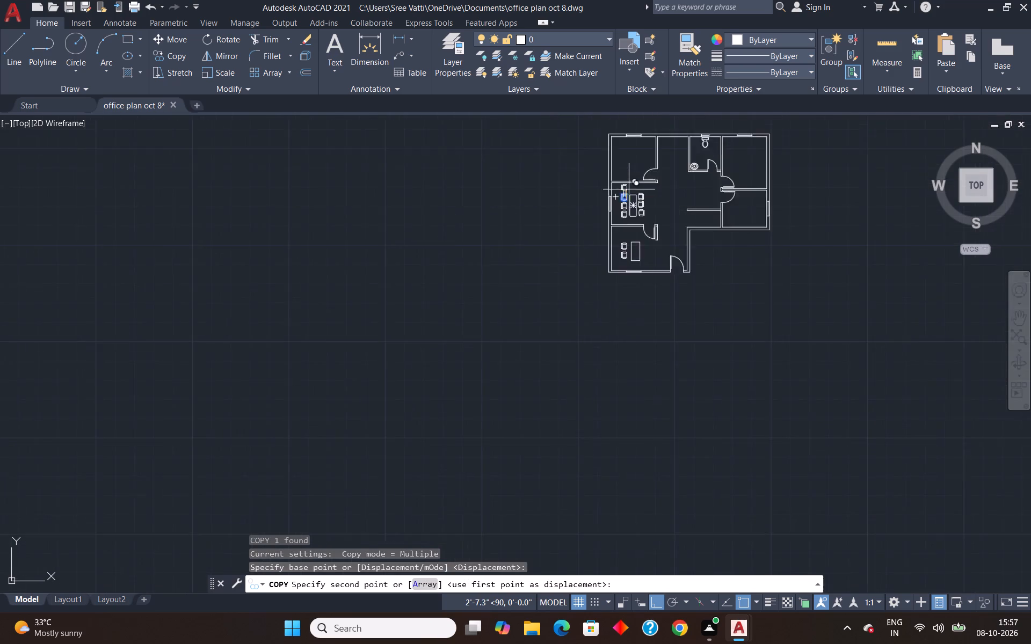
scroll(629, 189, down, 2)
scroll(625, 167, up, 3)
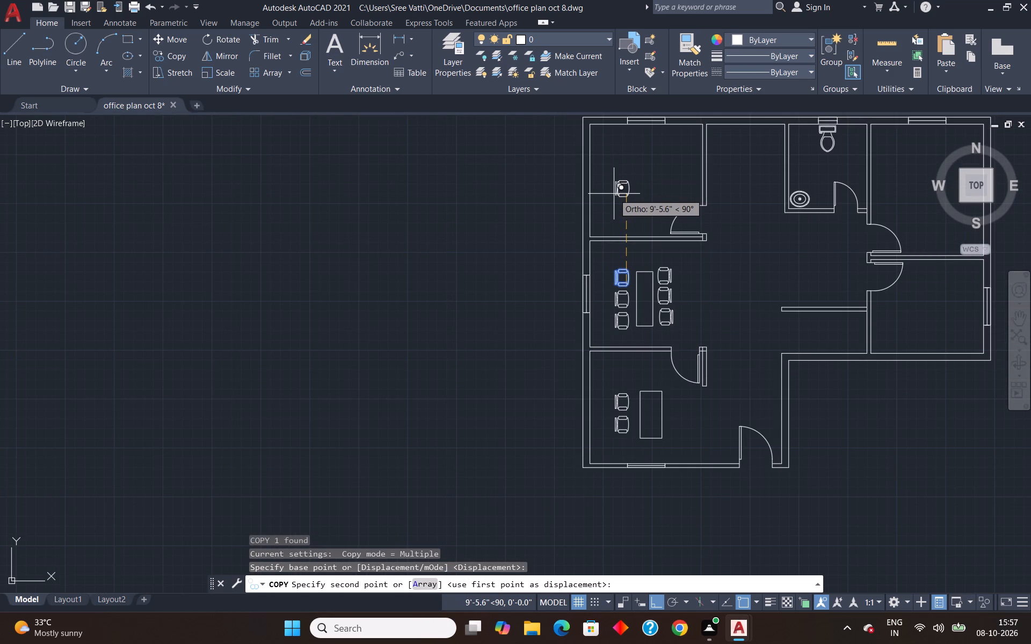
click(616, 198)
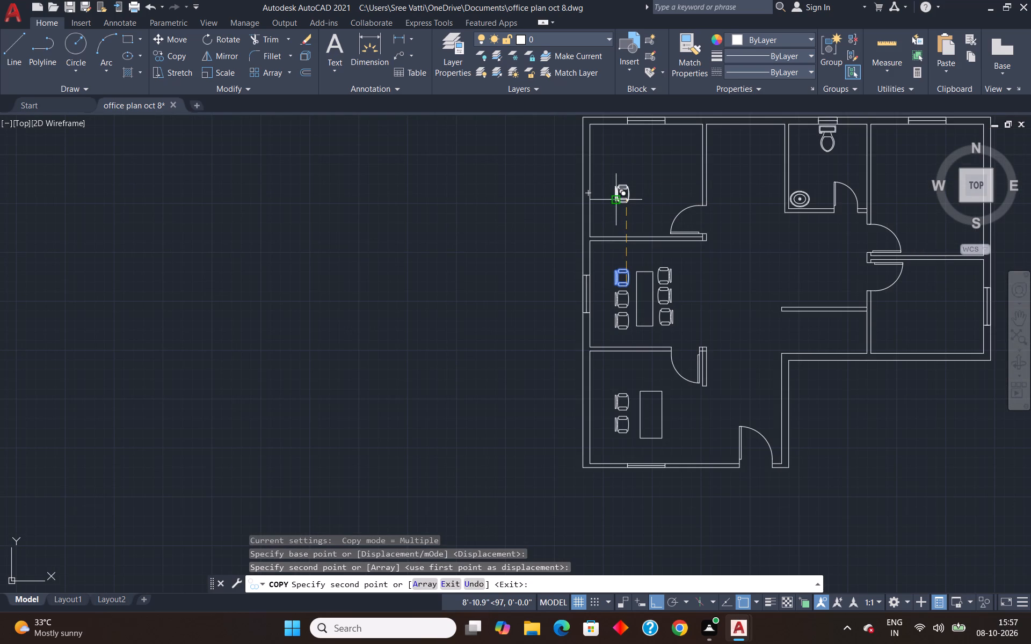
key(Escape)
Draw a wide, shallow rectangular desk above the copied chair in the upper-left room.
text(re)
key(c)
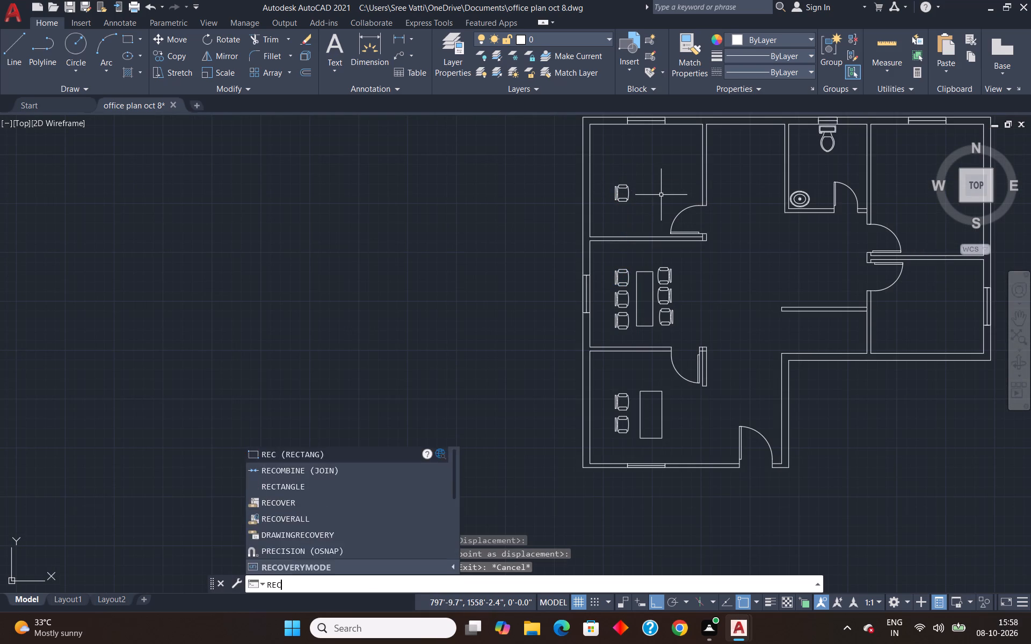
key(Return)
click(611, 154)
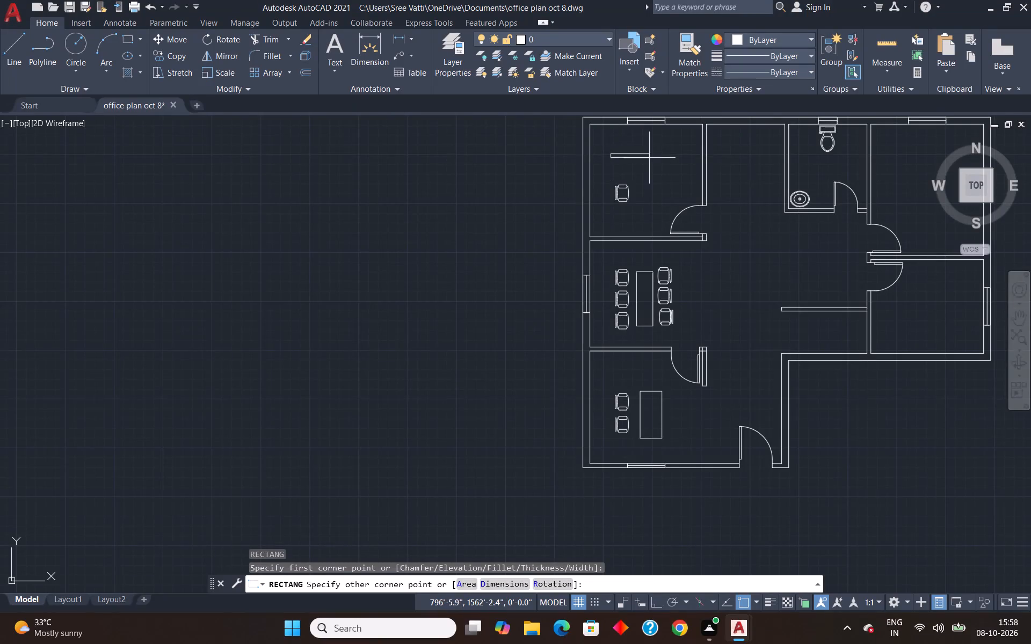
click(666, 172)
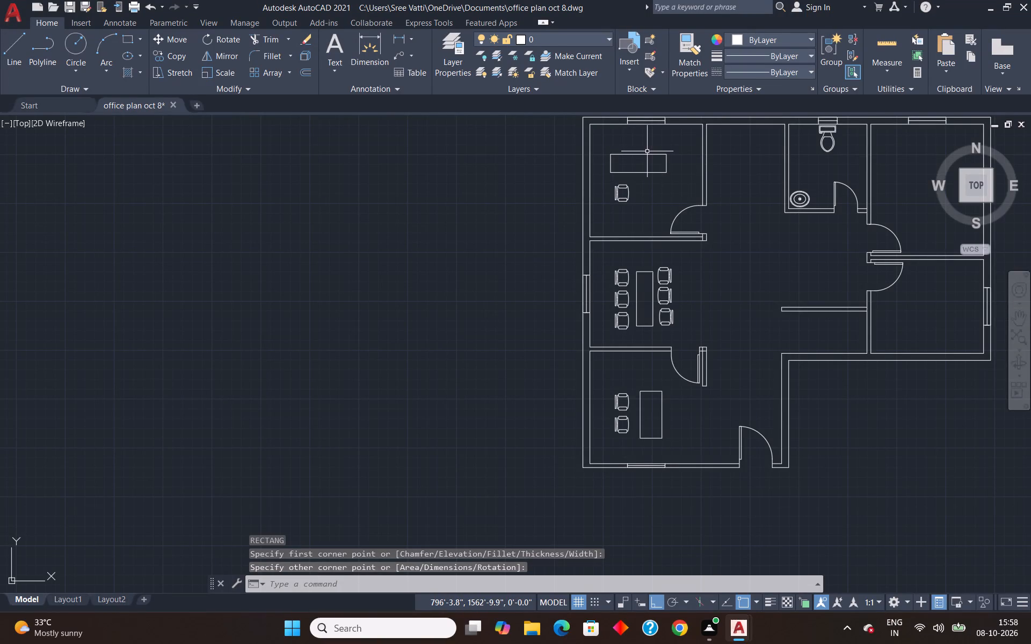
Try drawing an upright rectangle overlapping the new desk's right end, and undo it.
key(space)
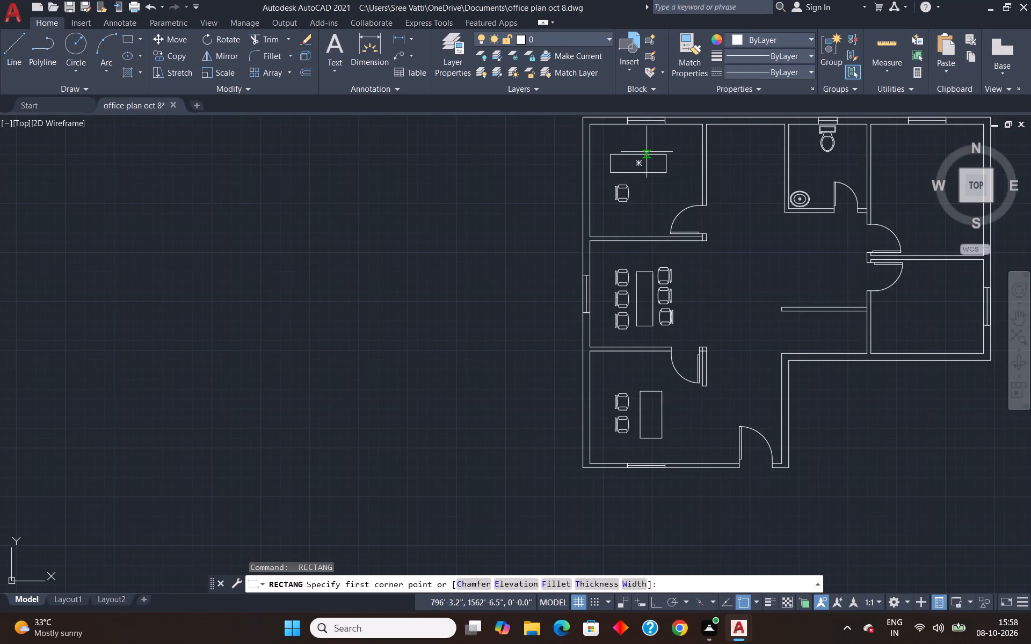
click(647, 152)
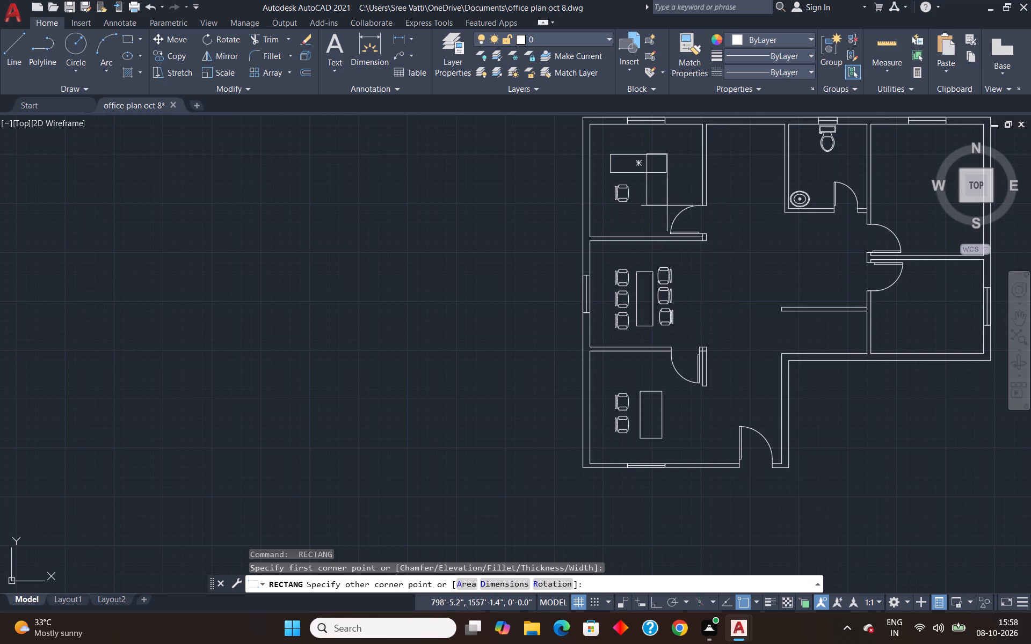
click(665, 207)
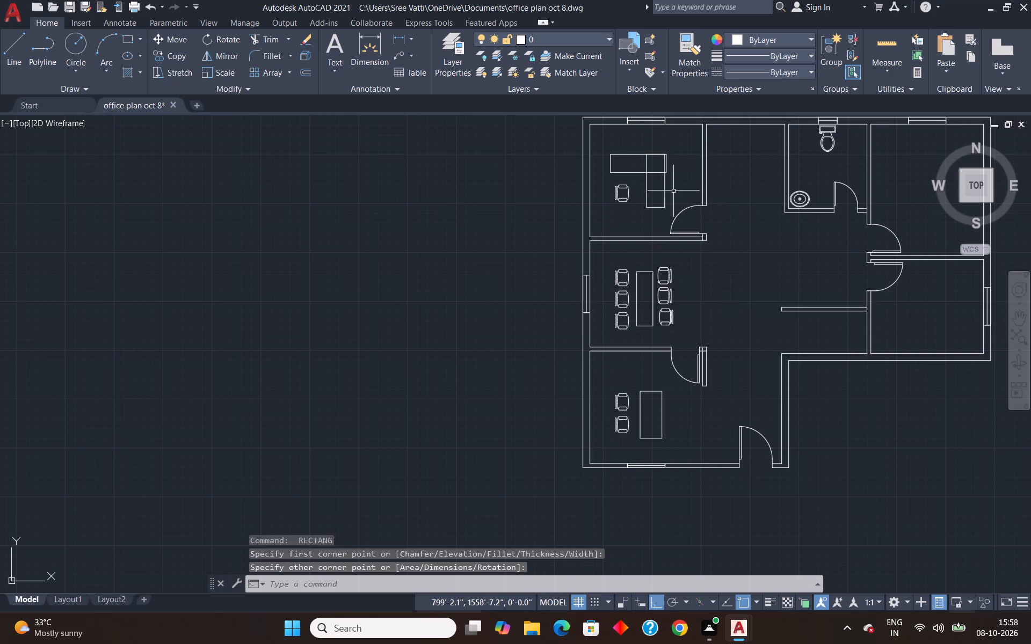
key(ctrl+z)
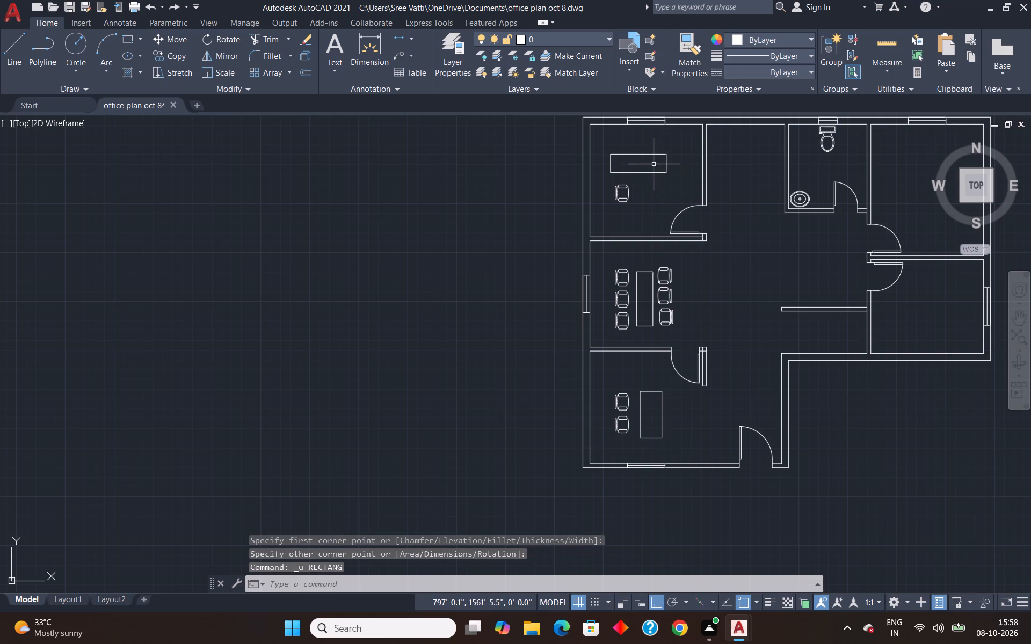
Draw an upright rectangle from the new desk's top-right corner, running down past the desk as its side return.
text(rec)
key(Return)
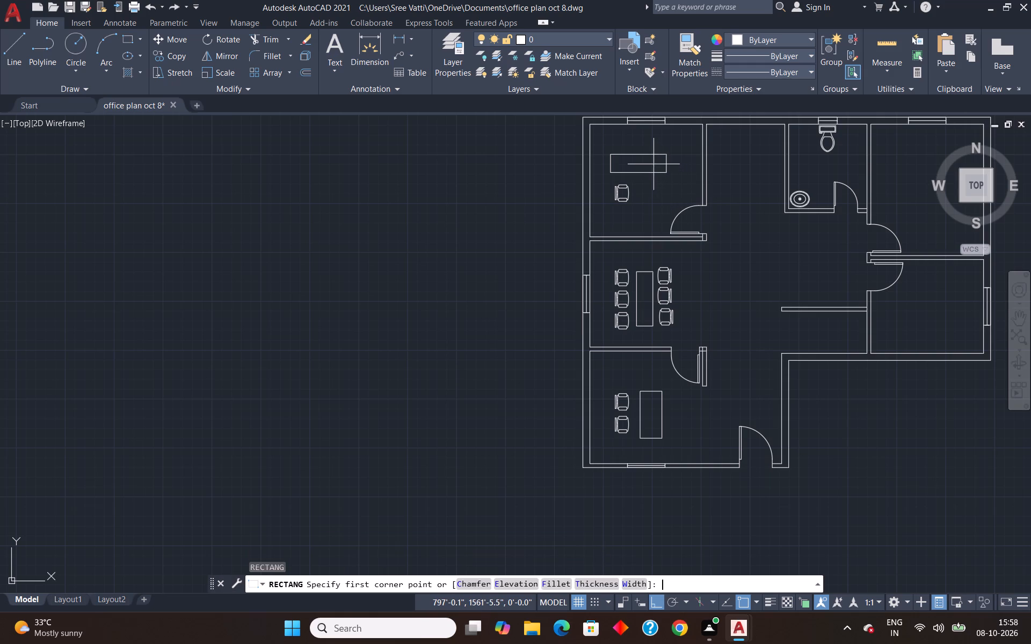
scroll(649, 155, up, 2)
click(686, 154)
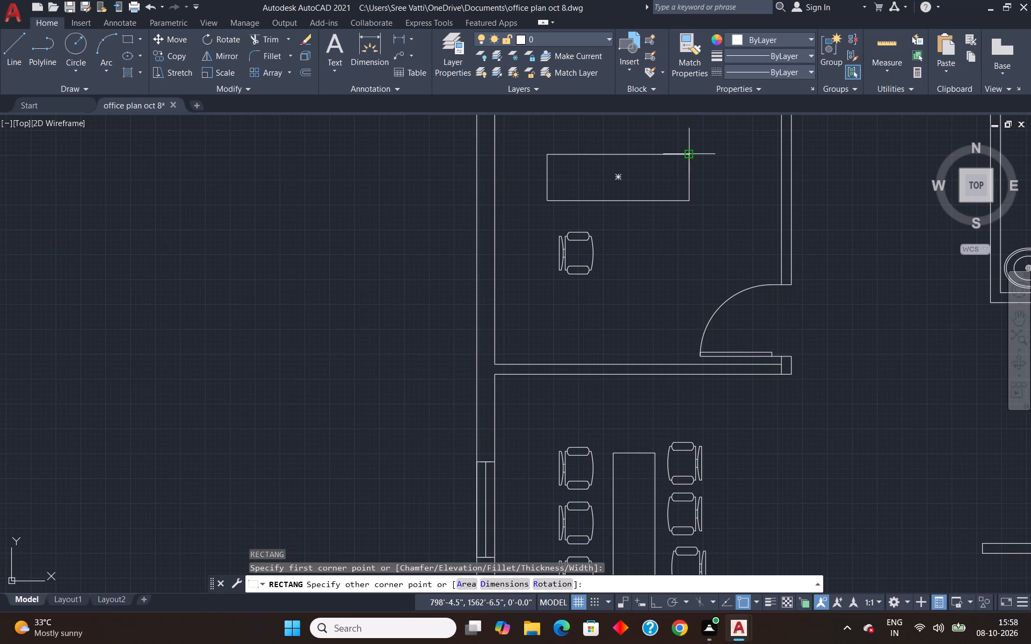
click(647, 270)
Trim the inner lines where the two desk rectangles overlap to form one L-shaped desk.
text(tr)
key(Return)
drag(666, 188, 670, 217)
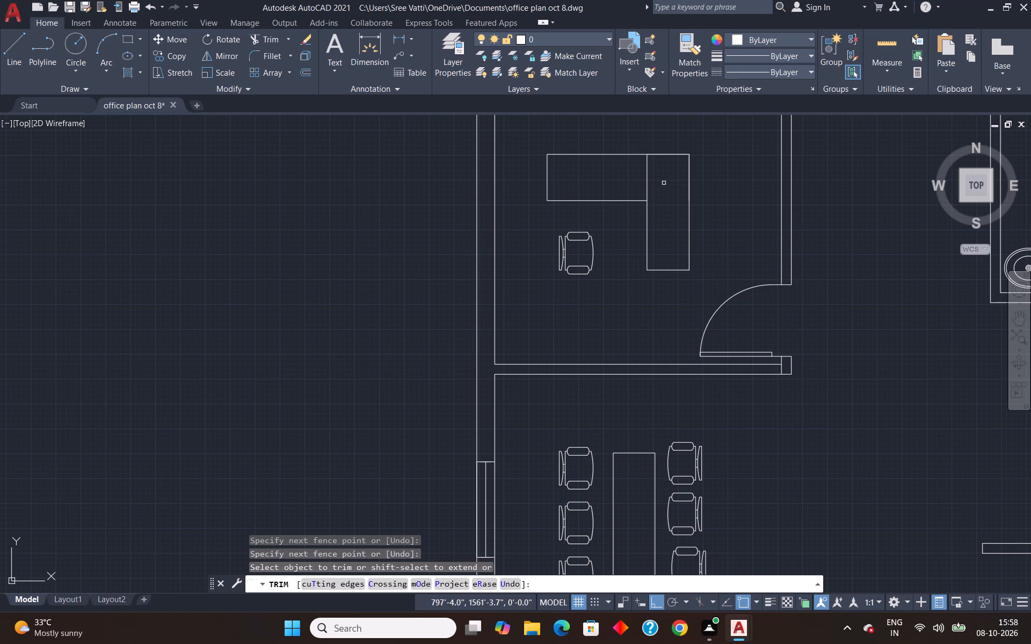
drag(663, 182, 629, 179)
Trim the duplicate rectangle edges along the L-shaped desk's outer top-right corner.
scroll(642, 182, down, 2)
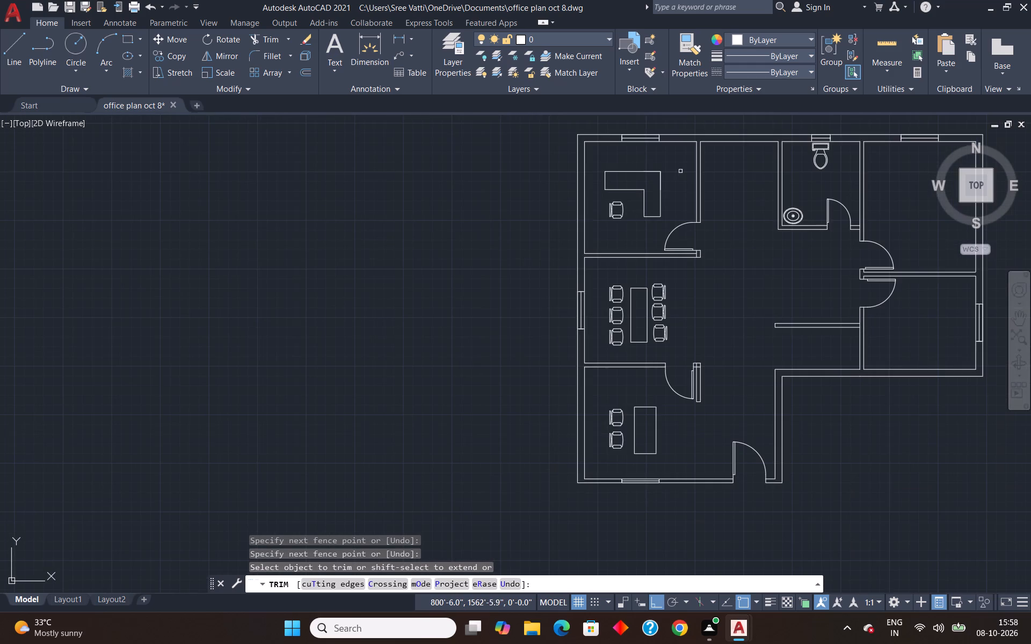
scroll(665, 167, up, 2)
click(645, 177)
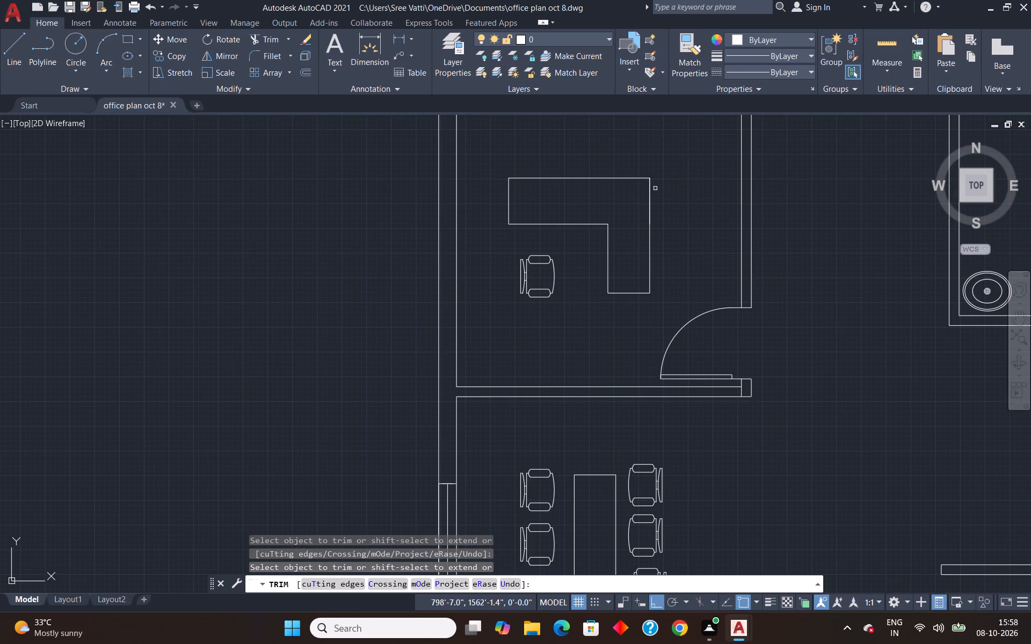
click(651, 194)
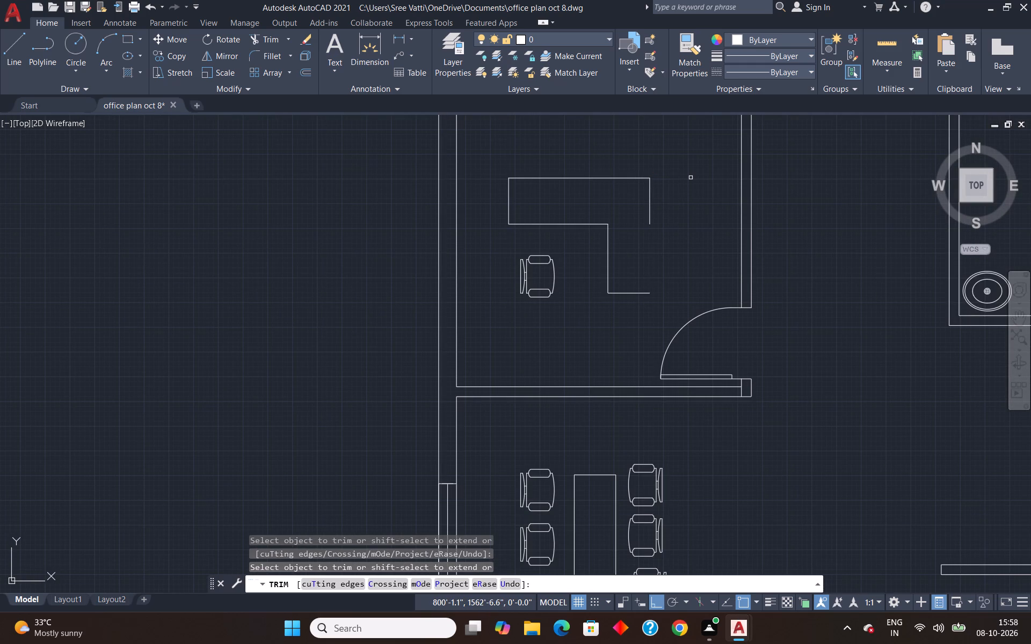
key(e)
key(Escape)
Extend the L-shaped desk's right edge down to the bottom edge of its return.
text(ex)
key(Return)
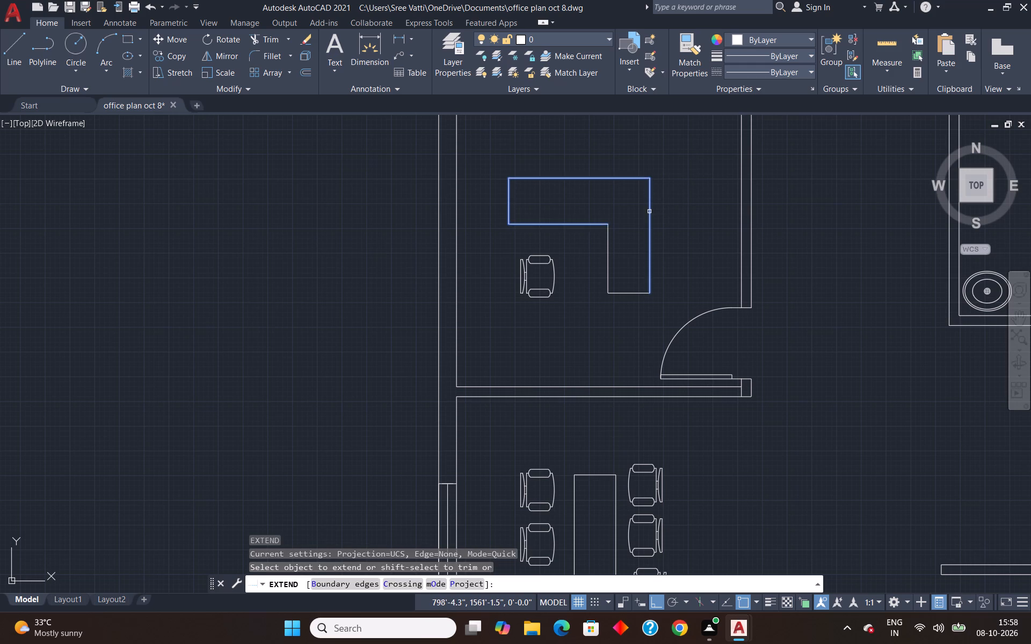
click(649, 211)
key(Escape)
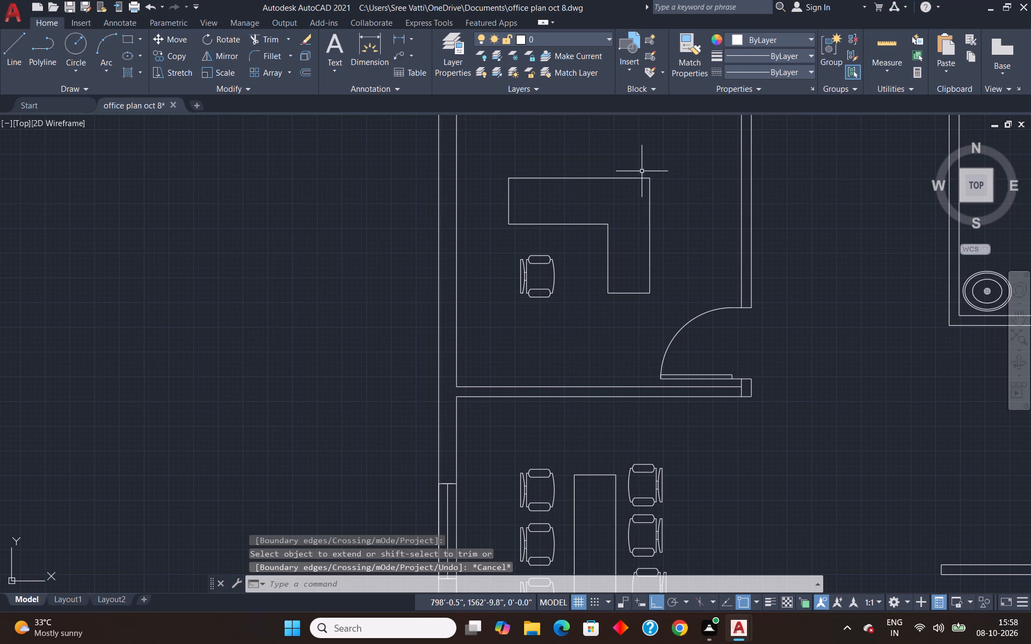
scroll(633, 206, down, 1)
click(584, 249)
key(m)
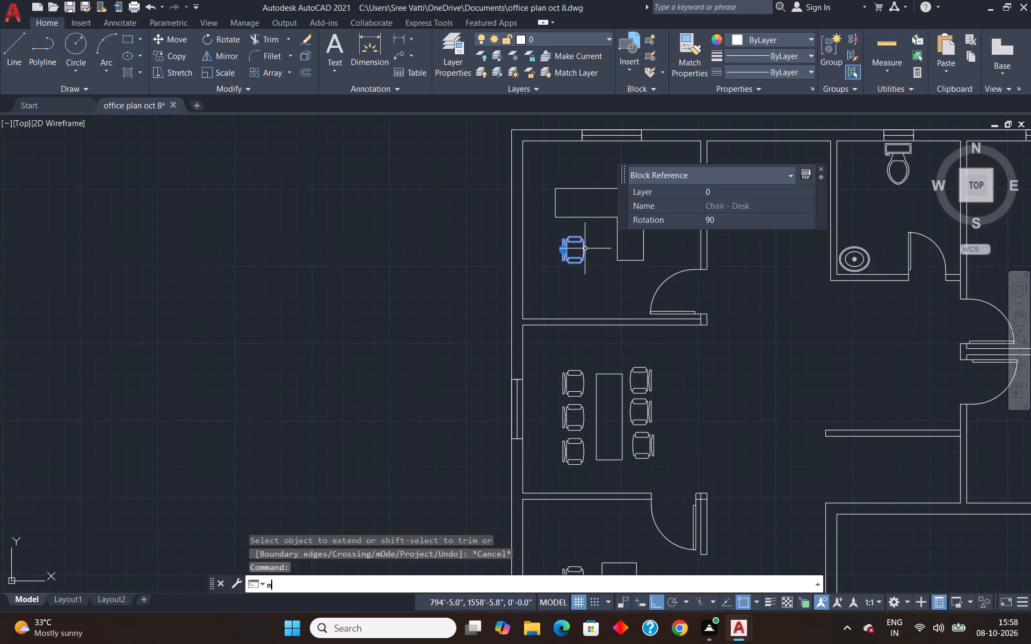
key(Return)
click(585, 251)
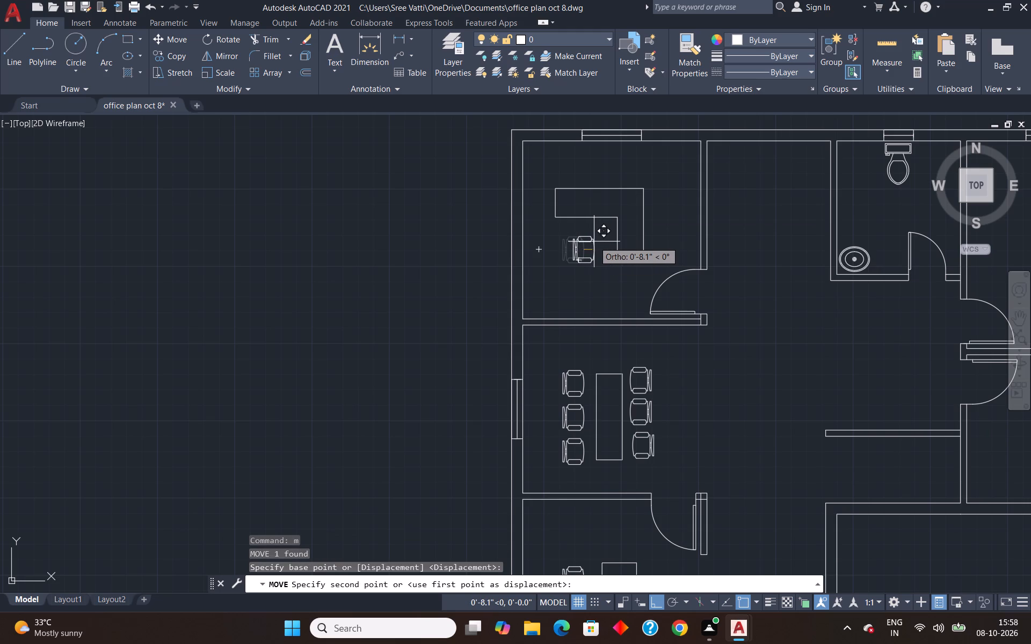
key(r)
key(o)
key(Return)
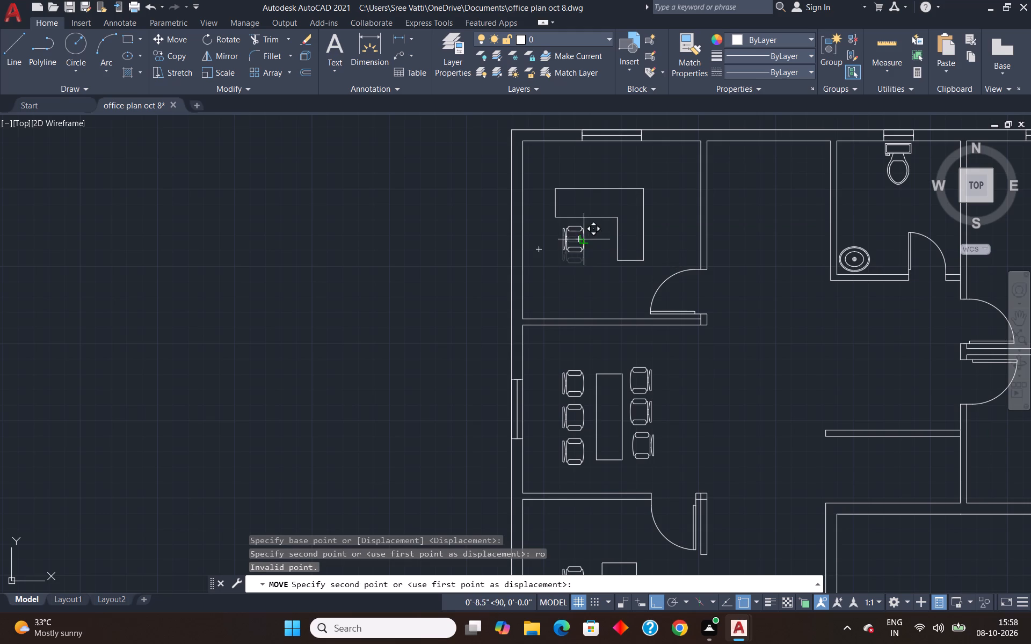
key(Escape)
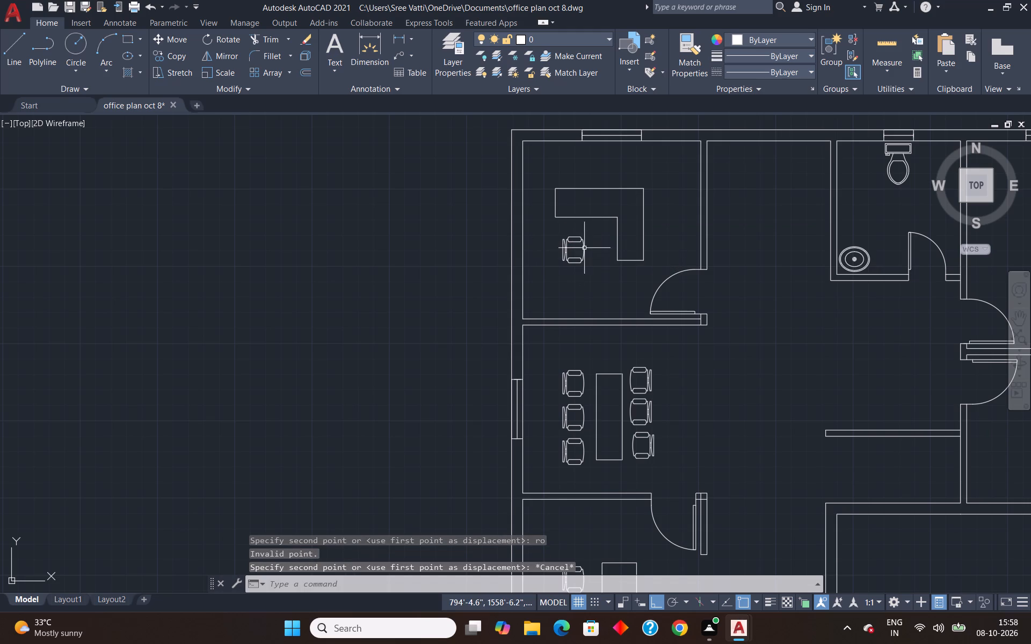
Rotate the chair in the upper-left room 90° counterclockwise about its lower-right corner so it faces the L-shaped desk.
click(584, 247)
text(ro)
key(Return)
click(583, 262)
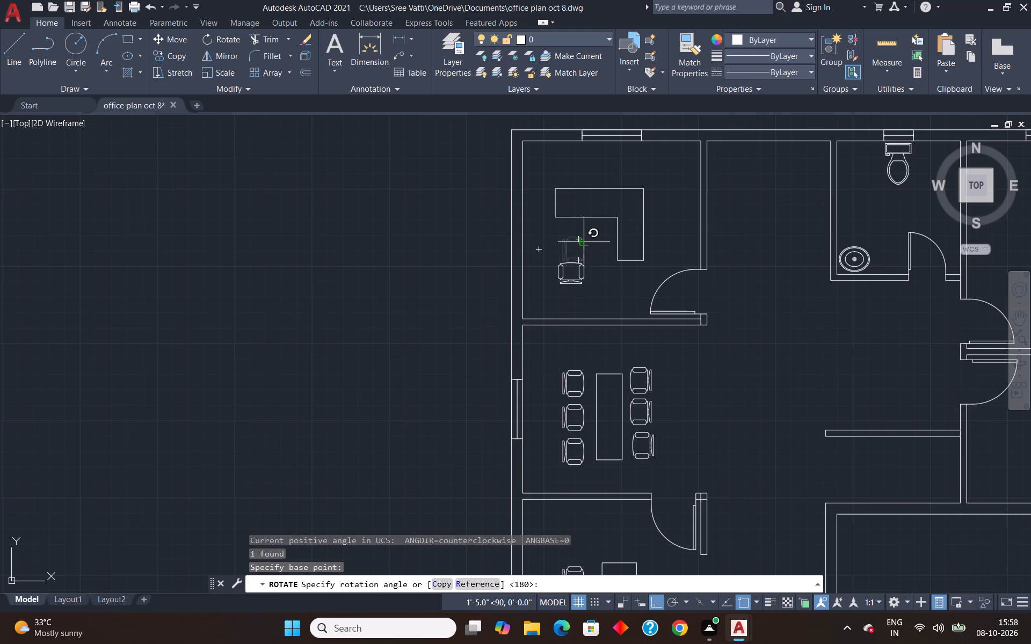
click(580, 238)
Move the rotated chair straight up to sit just below the L-shaped desk's long section.
click(585, 274)
key(m)
key(Return)
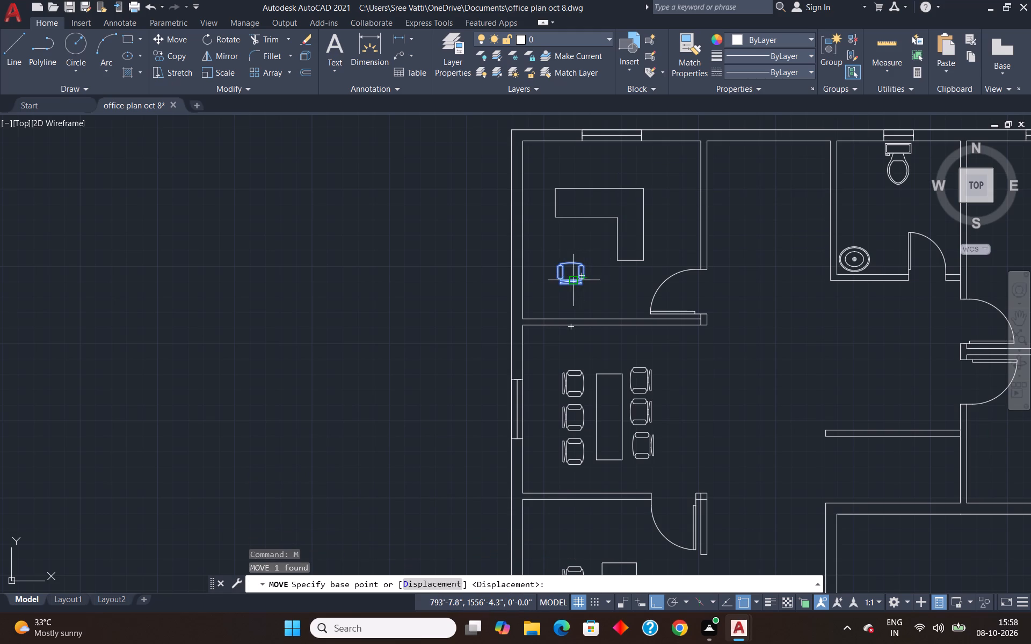
click(570, 281)
click(593, 243)
Move the upper-left room's chair up beneath the L-shaped desk's long section and about 1'-3" right toward its return.
click(578, 248)
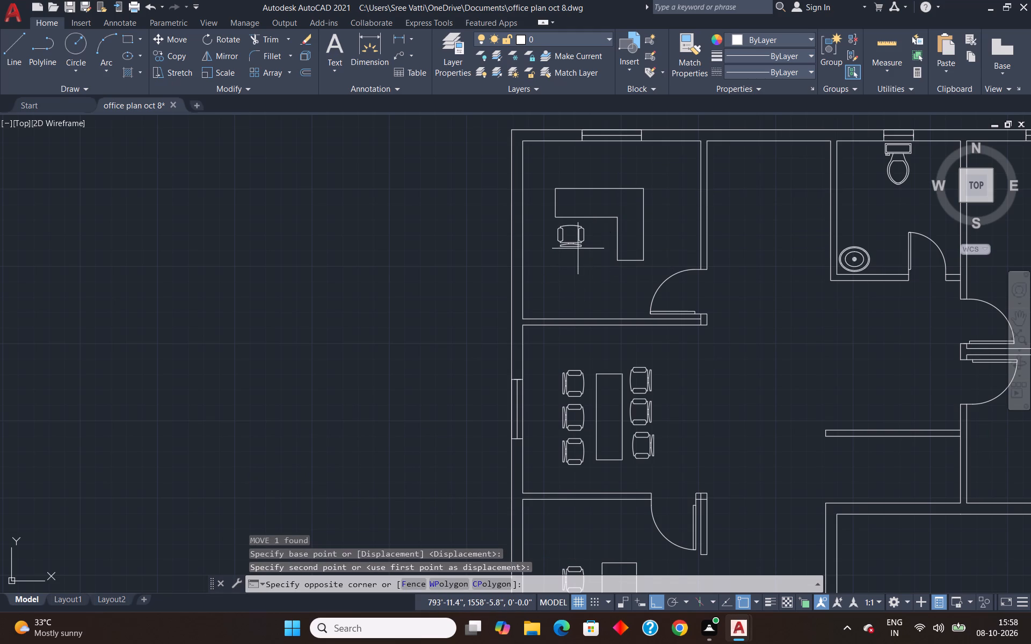
click(571, 245)
key(m)
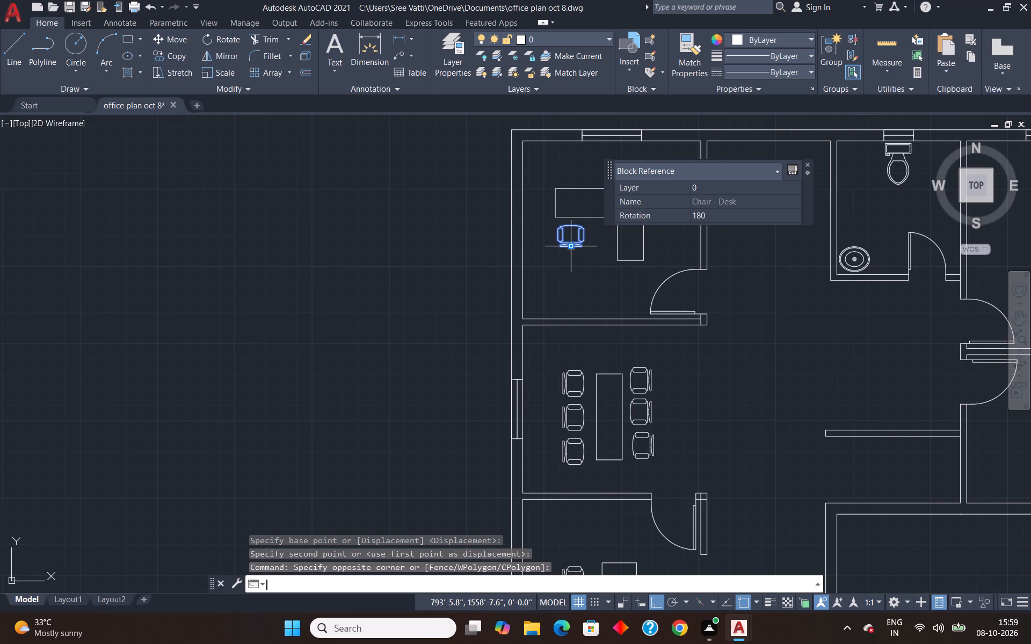
key(Return)
click(576, 248)
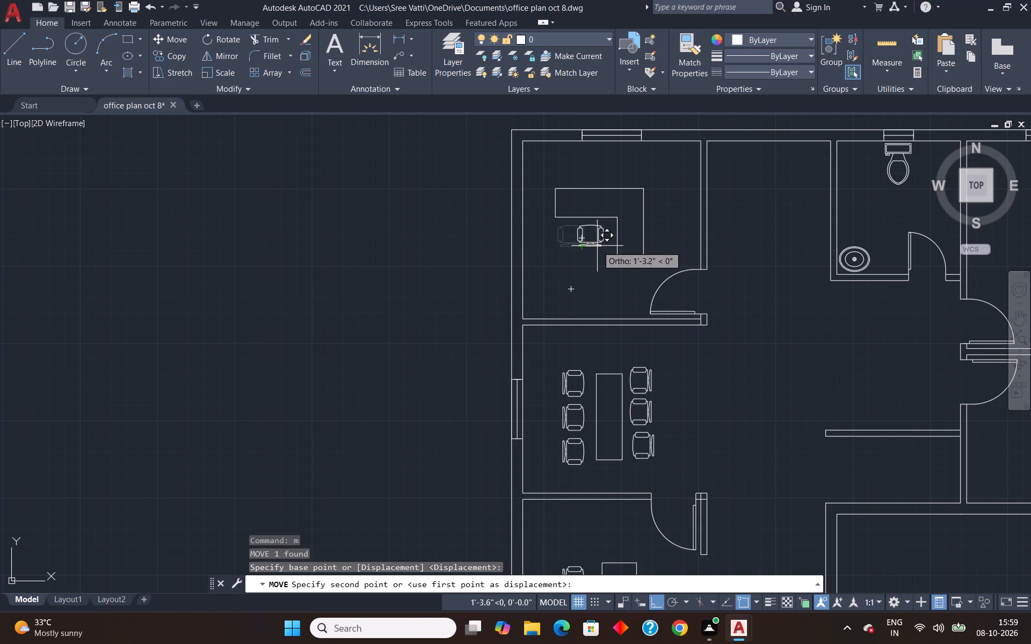
click(597, 246)
Copy the top chair on the table's right side straight up into the upper-left room, above the L-shaped desk.
scroll(622, 203, down, 3)
scroll(634, 207, up, 3)
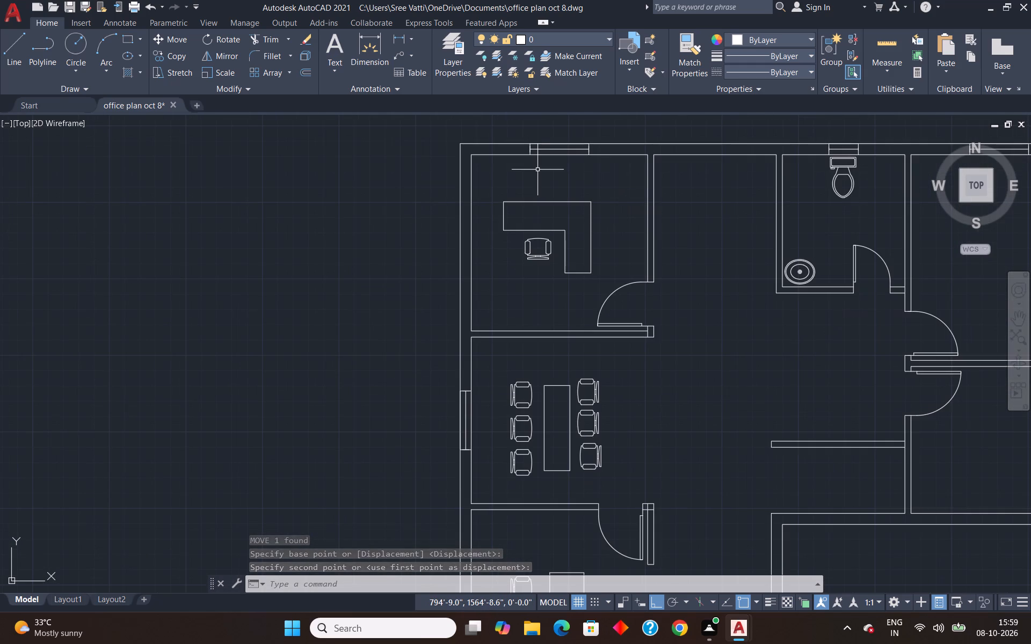
click(597, 394)
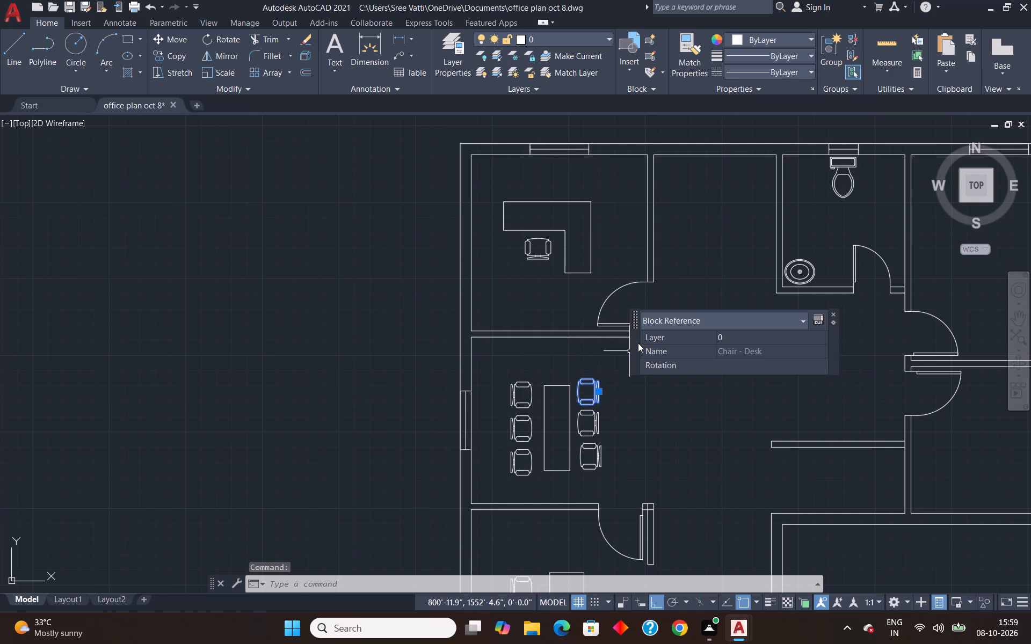
key(c)
key(o)
key(Return)
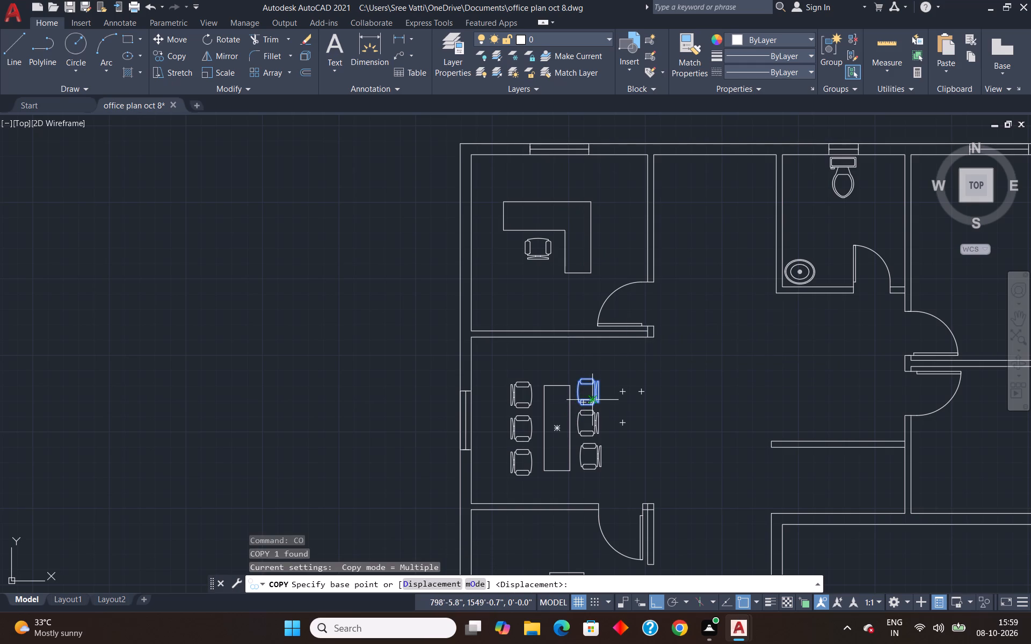
click(594, 397)
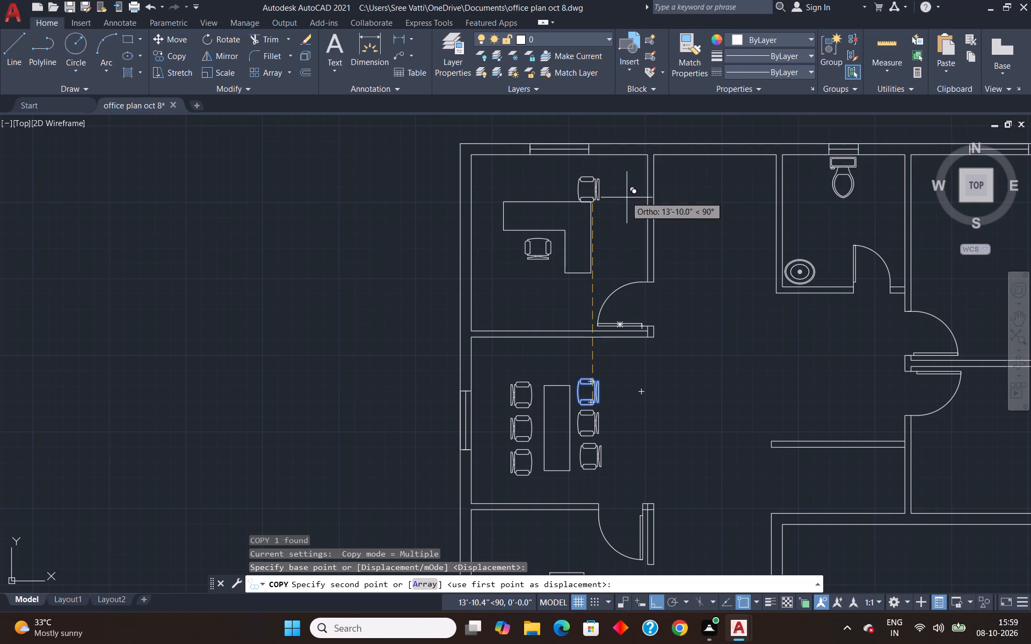
click(619, 187)
key(Escape)
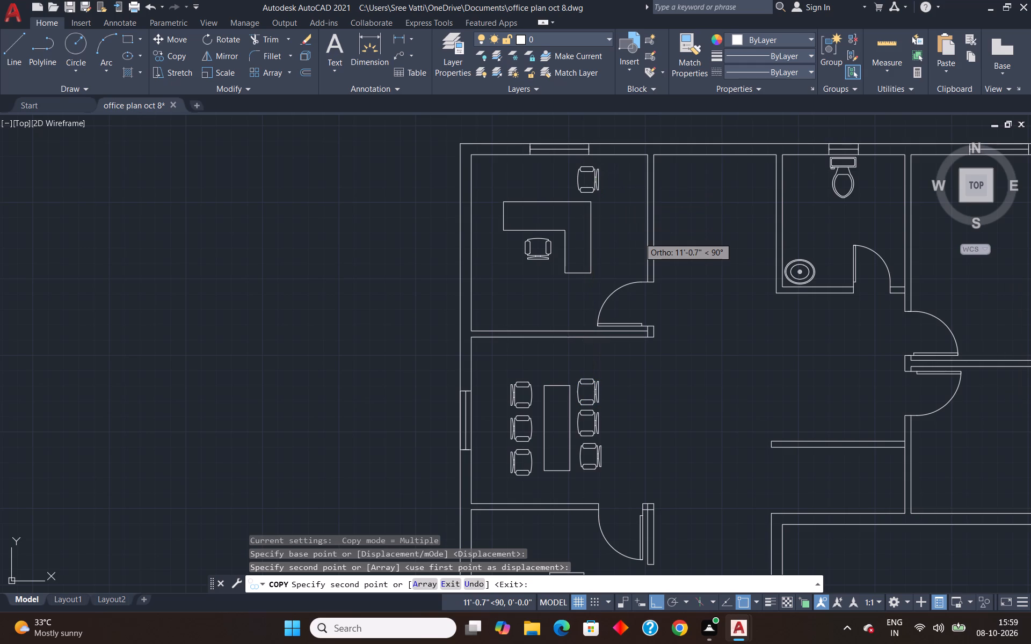
Rotate the copied chair above the L-shaped desk 90° counterclockwise so it faces down toward the desk.
click(580, 179)
click(576, 177)
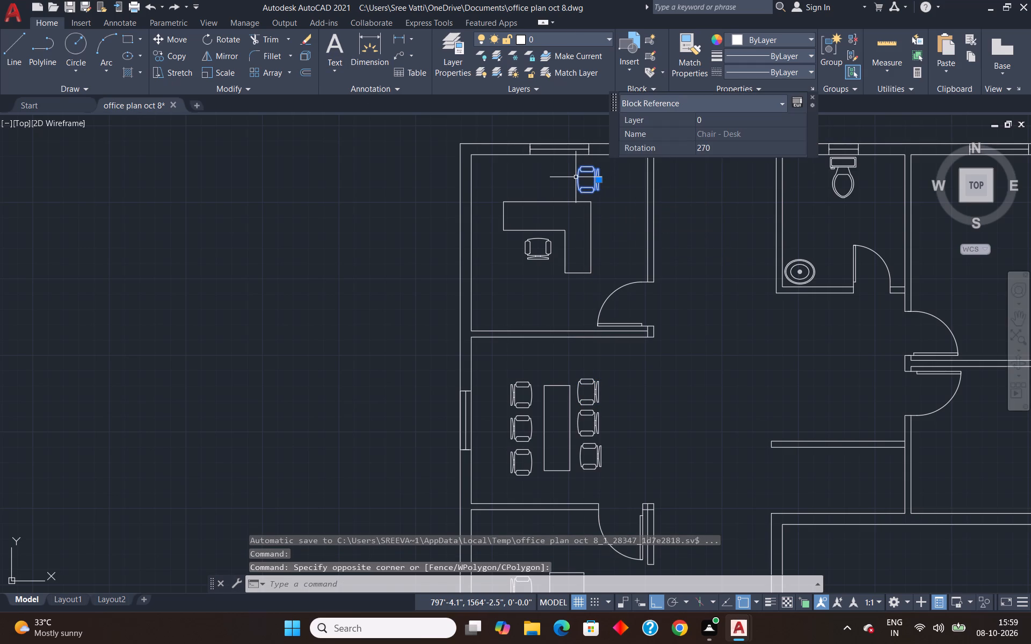
text(ro)
key(Return)
click(584, 196)
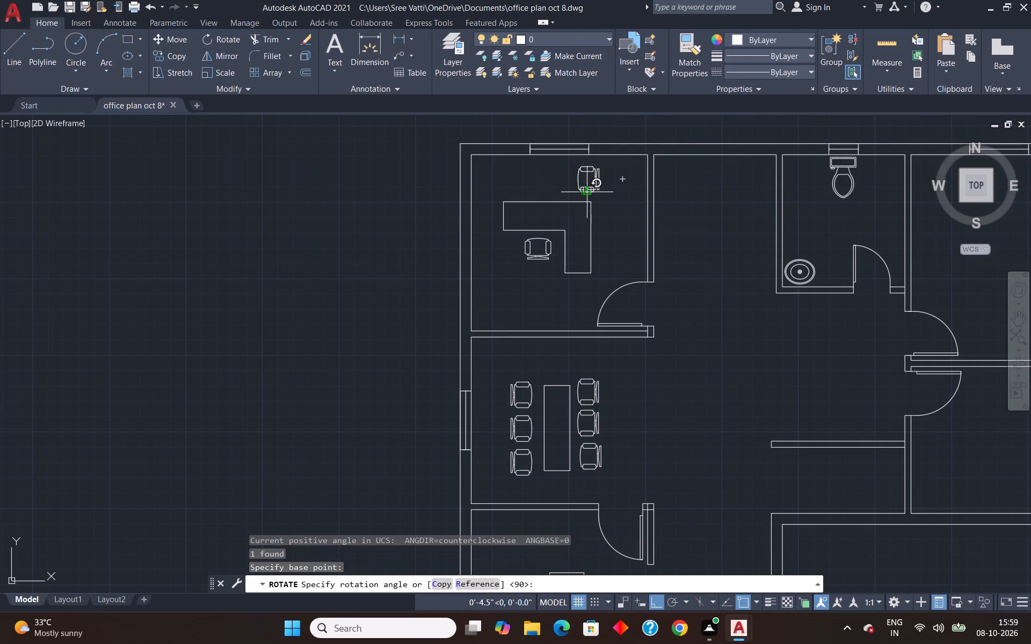
click(581, 184)
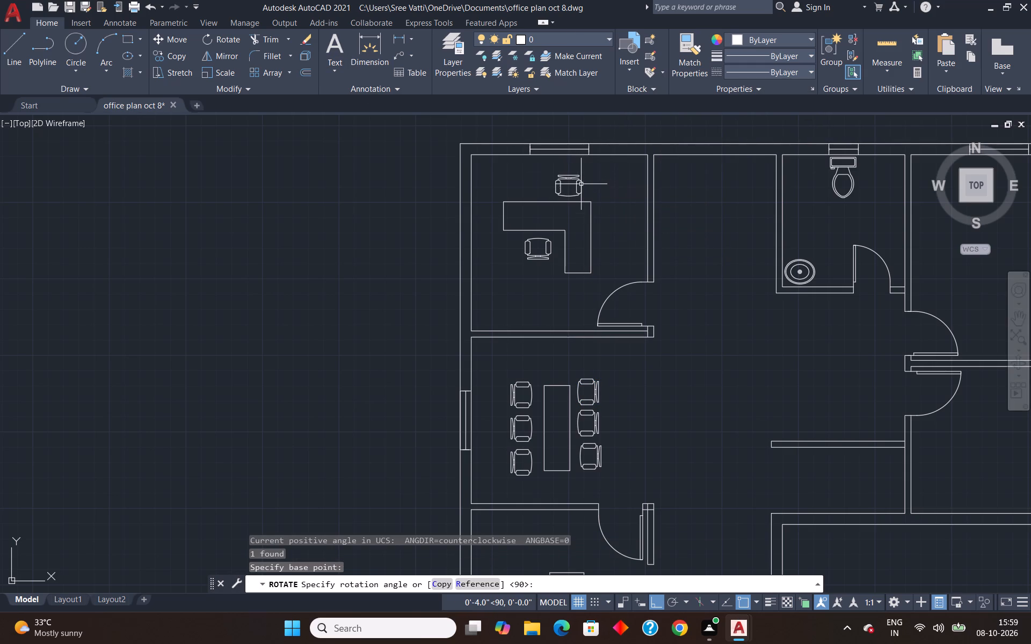
Move the rotated chair straight left so it sits centred above the L-shaped desk's long section.
click(582, 185)
key(m)
key(Return)
click(577, 189)
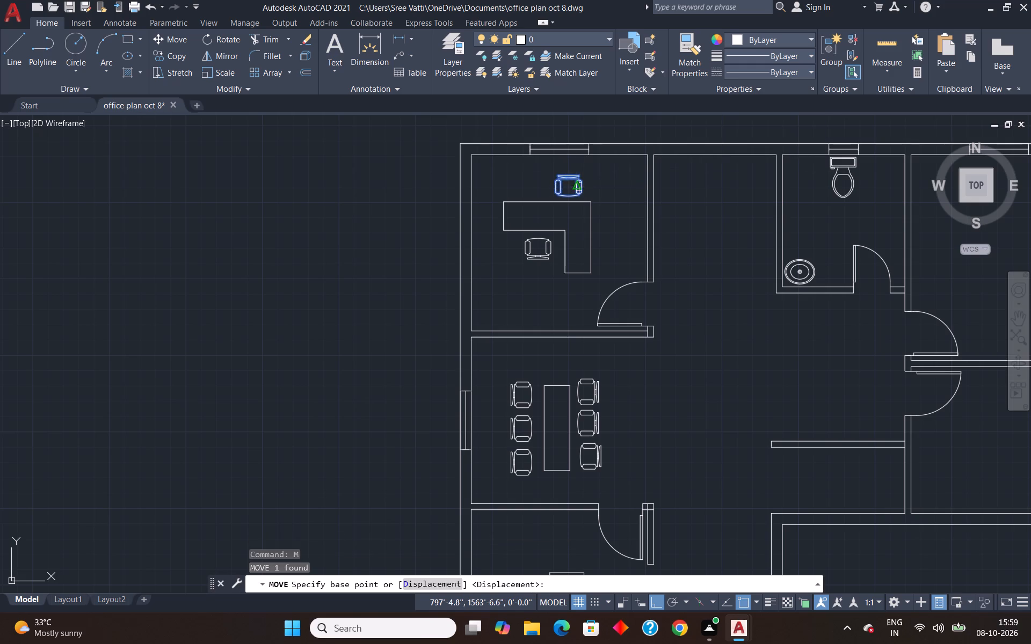
click(558, 186)
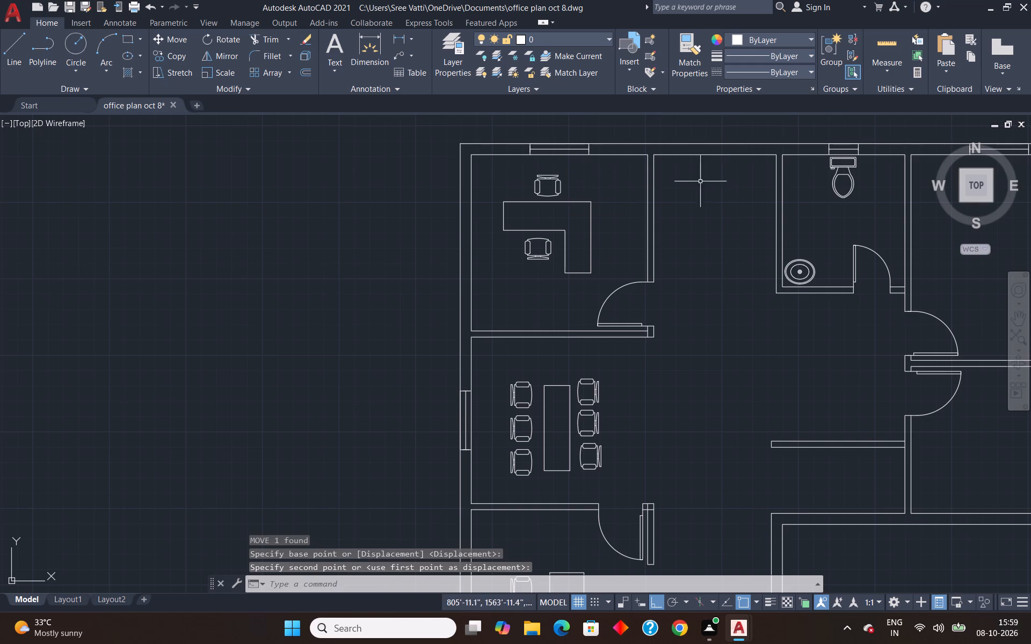
Copy the chair above the L-shaped desk horizontally into the upper-right room, just below its top window.
scroll(678, 227, down, 4)
scroll(707, 245, up, 2)
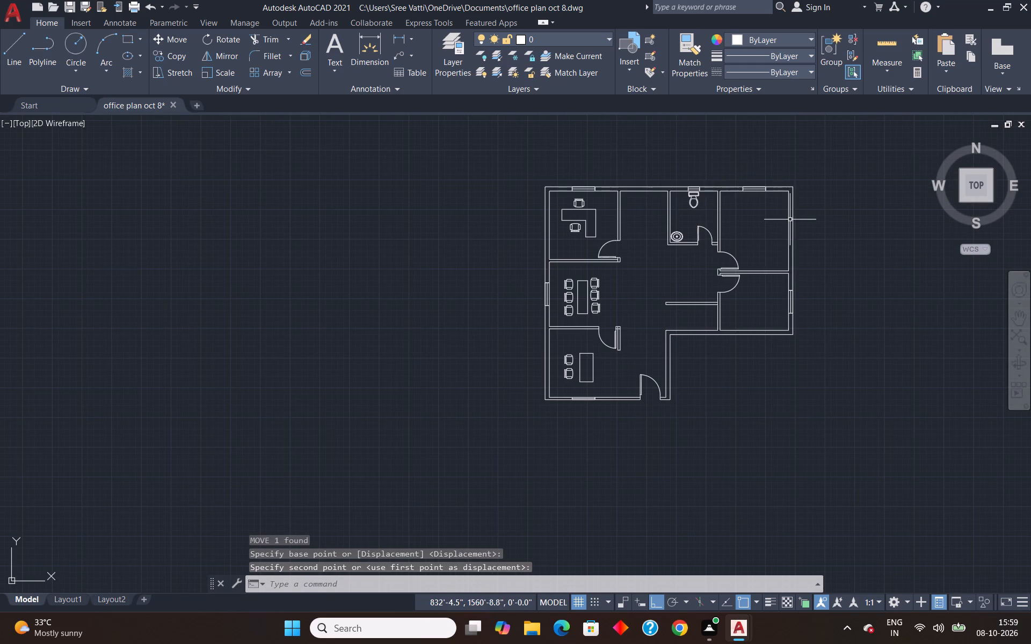
scroll(793, 230, down, 2)
scroll(792, 240, up, 3)
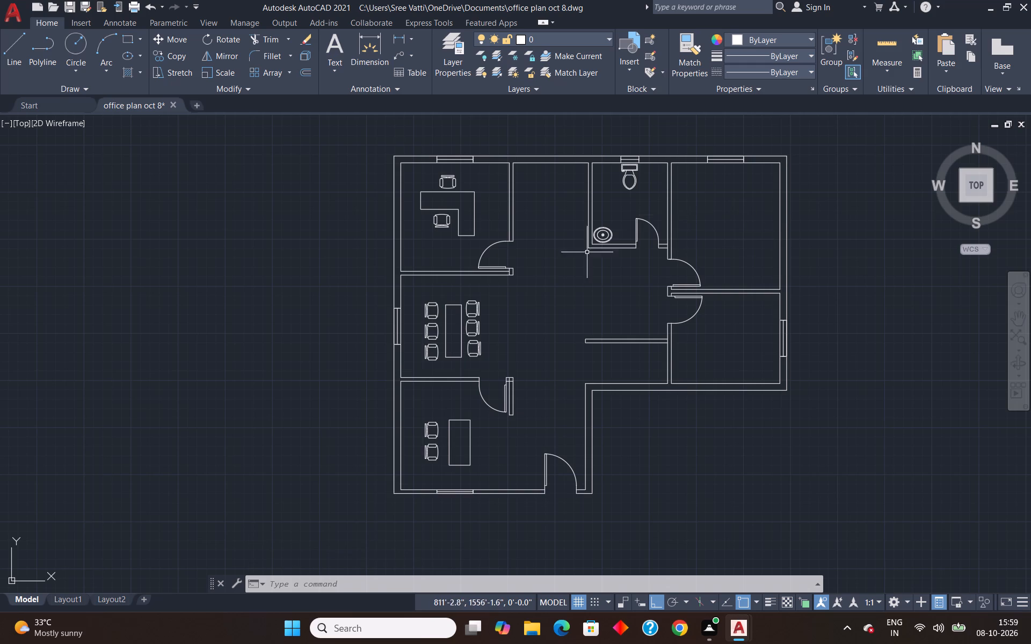
click(453, 180)
text(co)
key(Return)
click(453, 180)
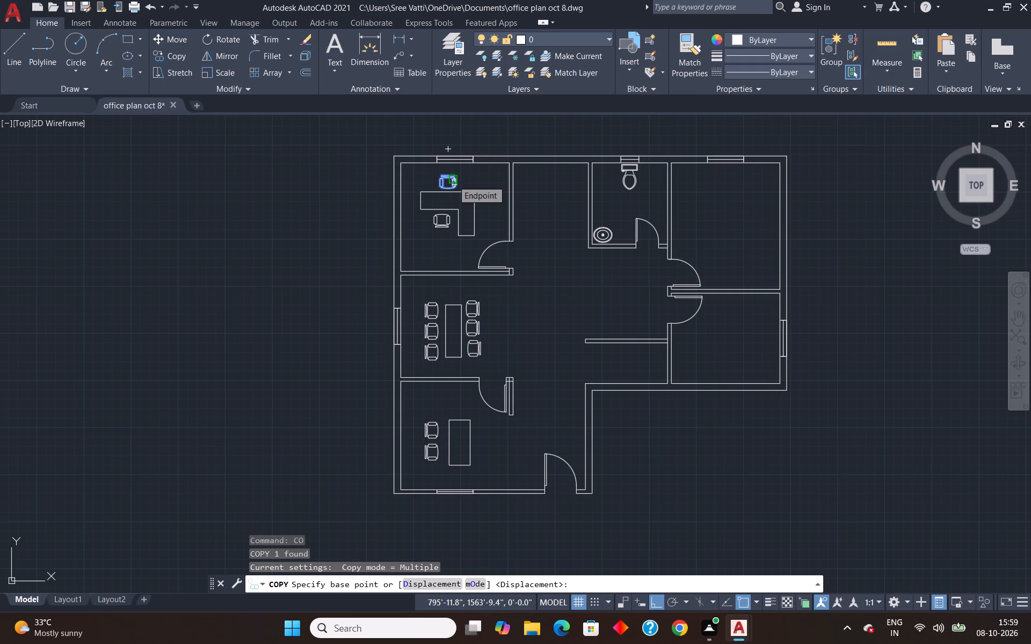
click(446, 179)
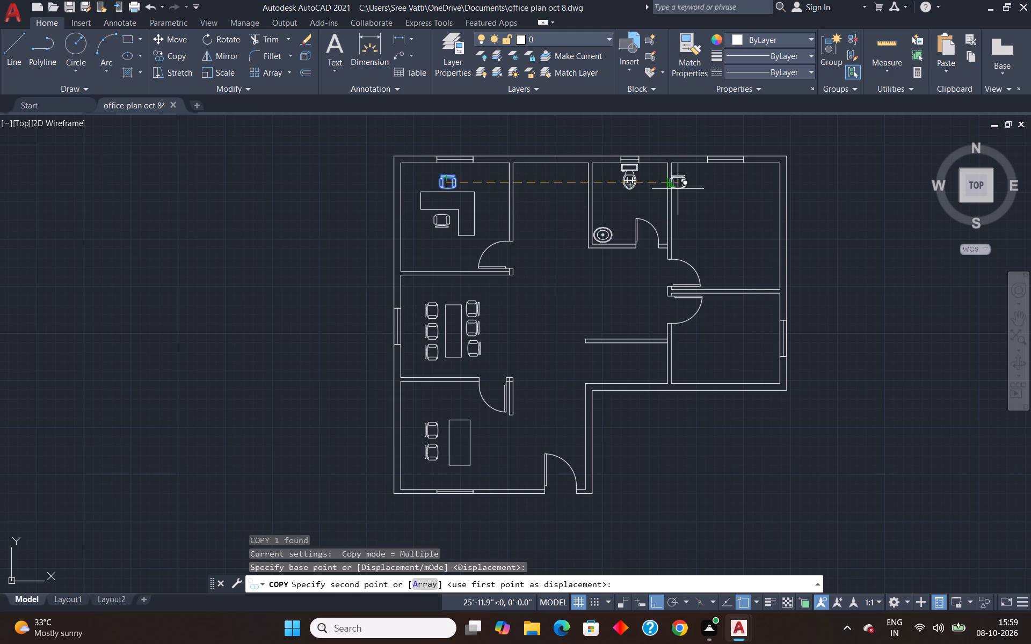
click(722, 188)
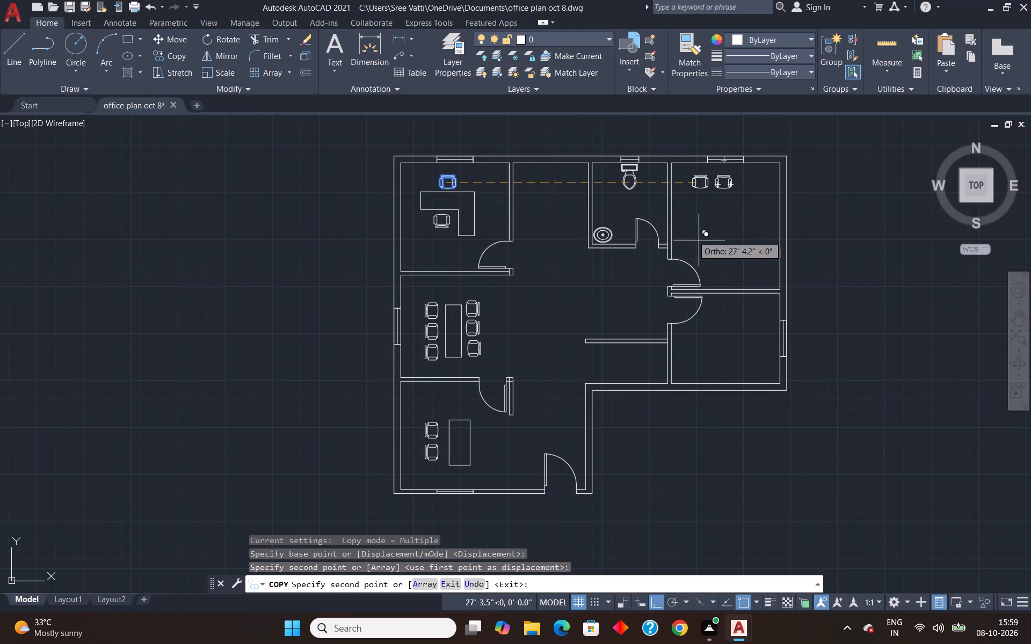
key(Escape)
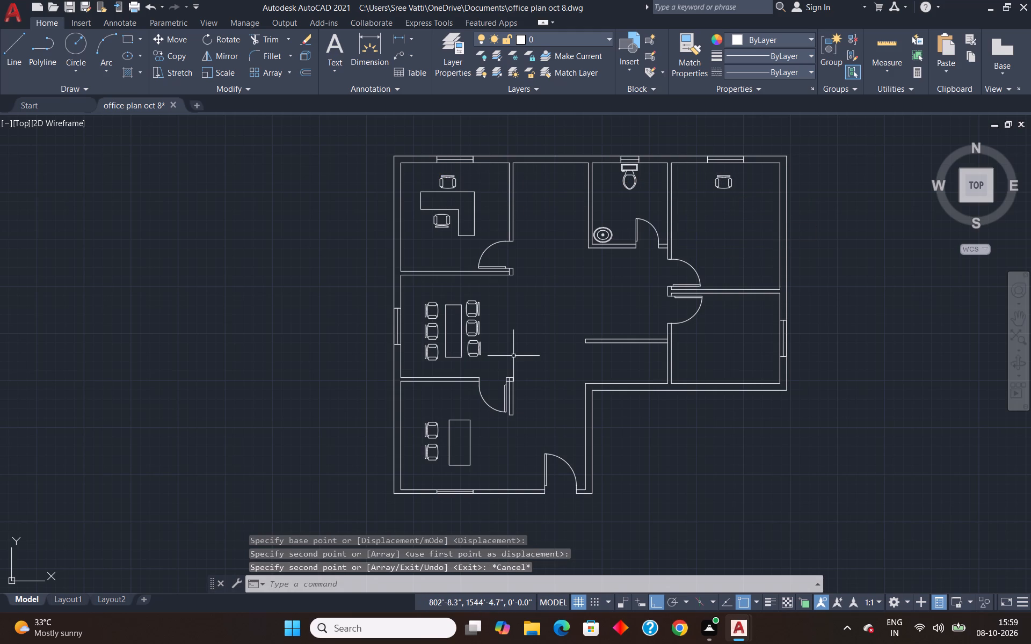
With Ortho off, copy the top chair on the table's left side three times as a right-facing column in the upper-right room's left half.
scroll(444, 312, up, 1)
click(429, 310)
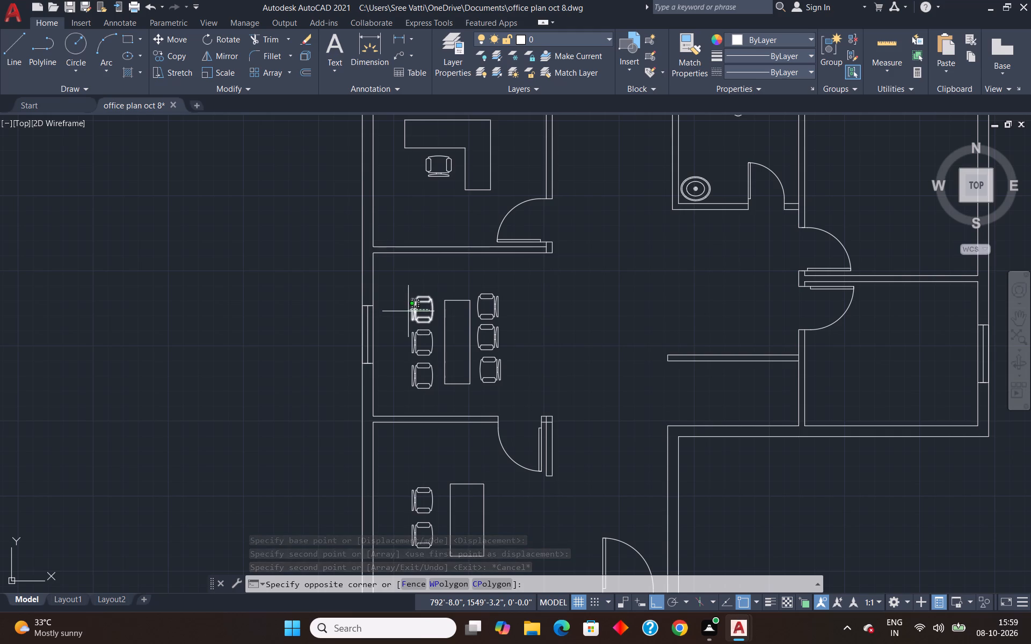
click(411, 311)
text(co)
key(Return)
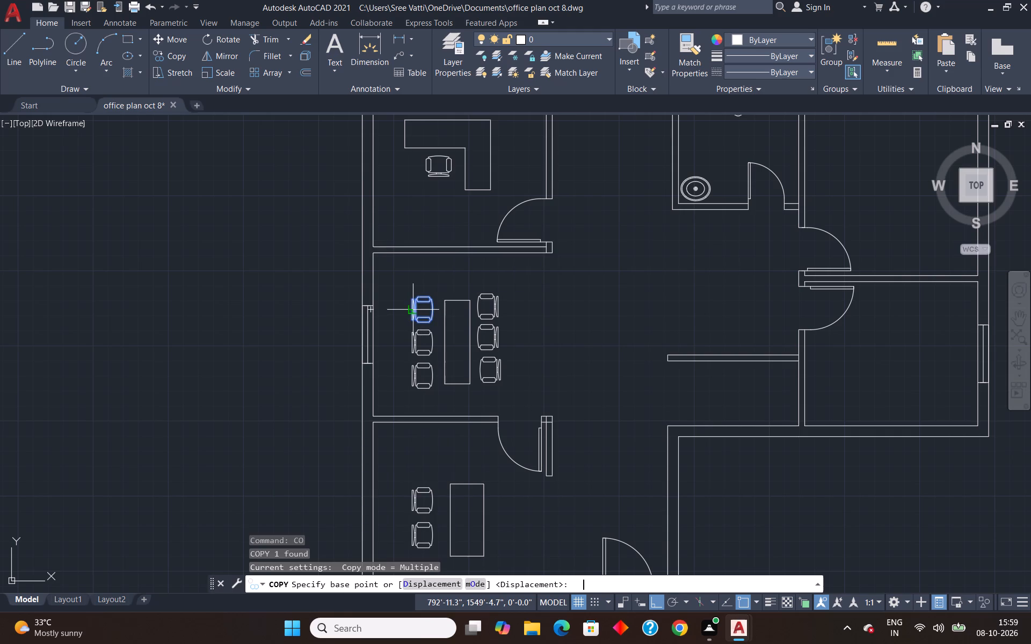
click(413, 311)
scroll(496, 298, down, 4)
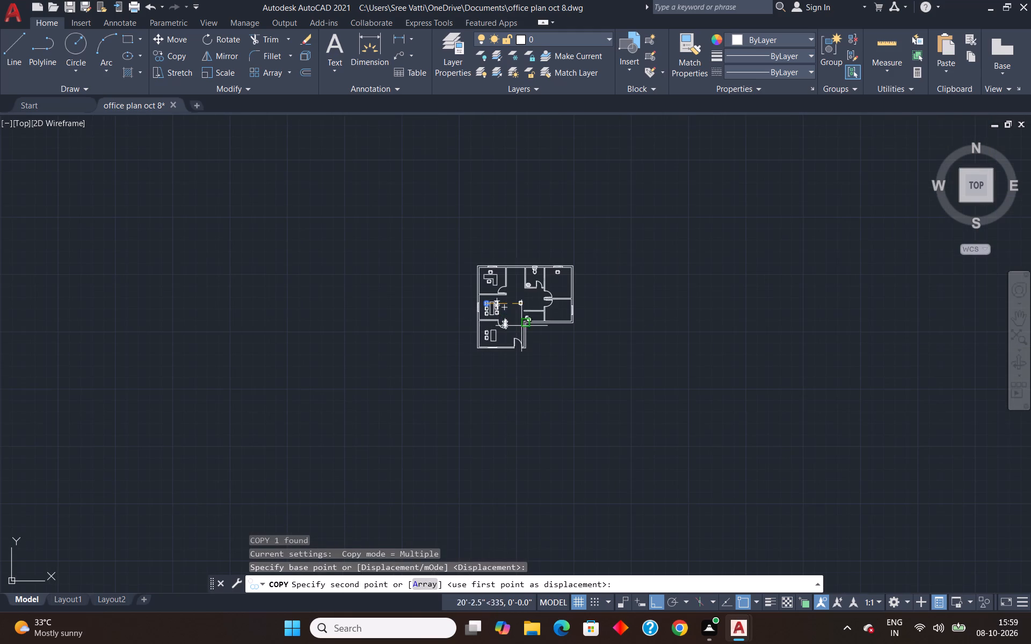
scroll(552, 279, up, 3)
key(F8)
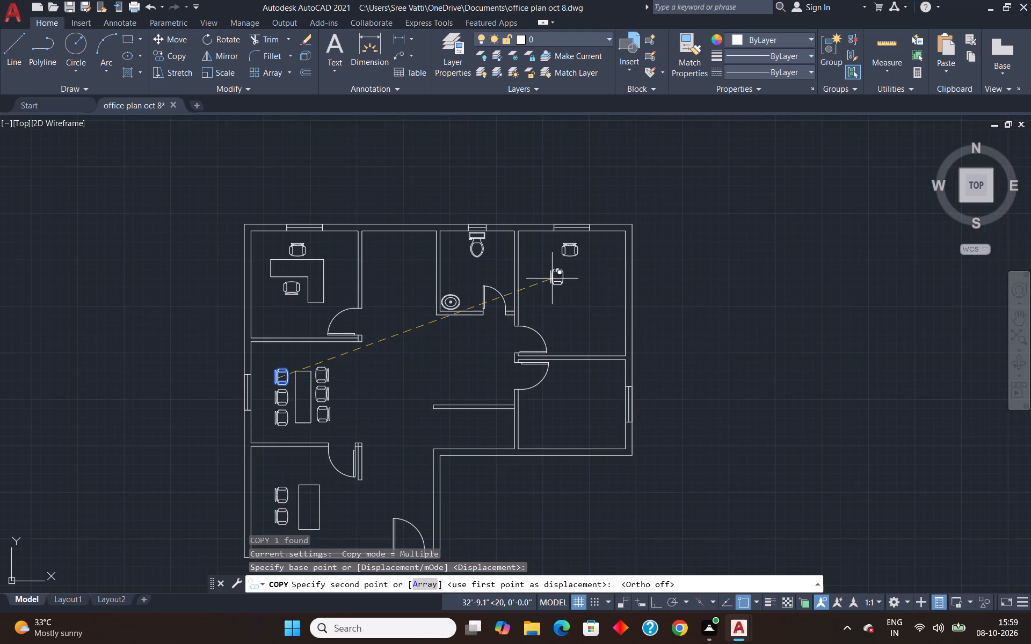
scroll(554, 270, up, 2)
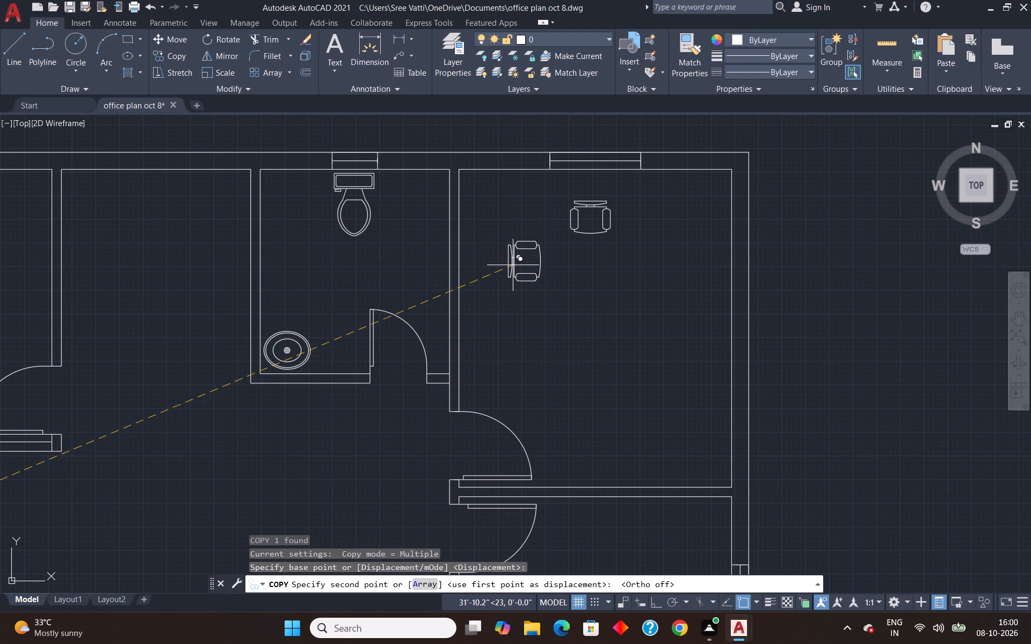
click(513, 265)
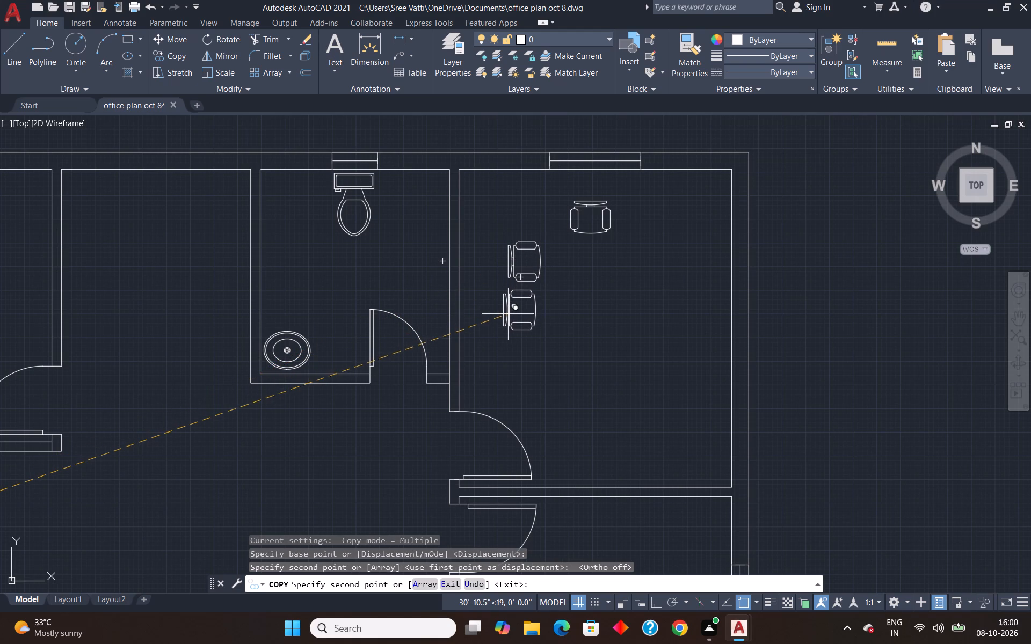
click(508, 314)
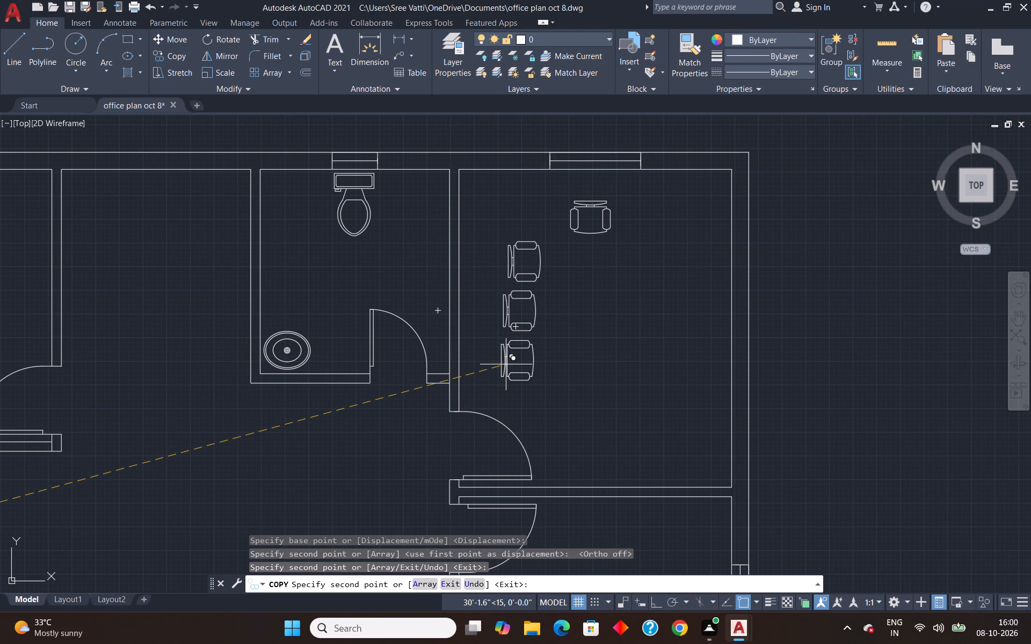
click(506, 364)
key(Escape)
Copy the top chair on the table's right side three times as a left-facing column in the upper-right room's right half.
scroll(613, 279, down, 4)
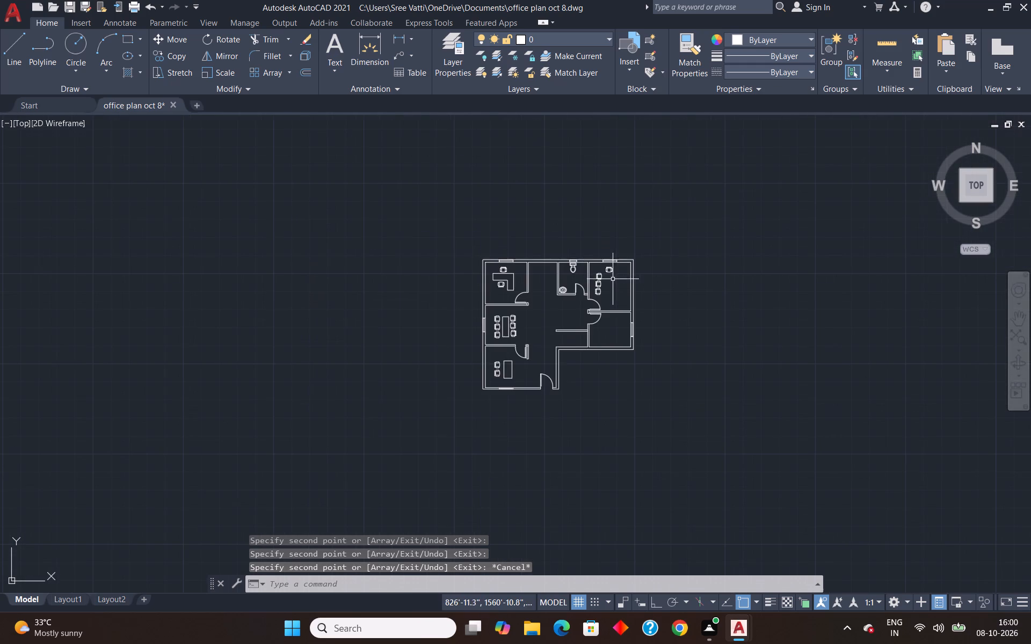
scroll(510, 336, up, 2)
click(511, 299)
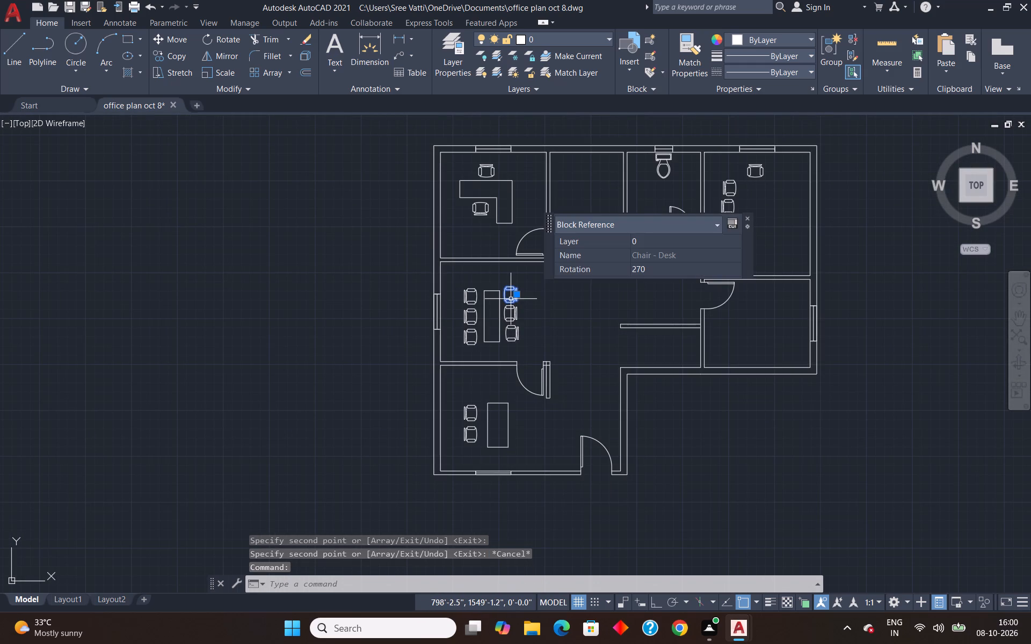
text(co)
key(Return)
click(506, 298)
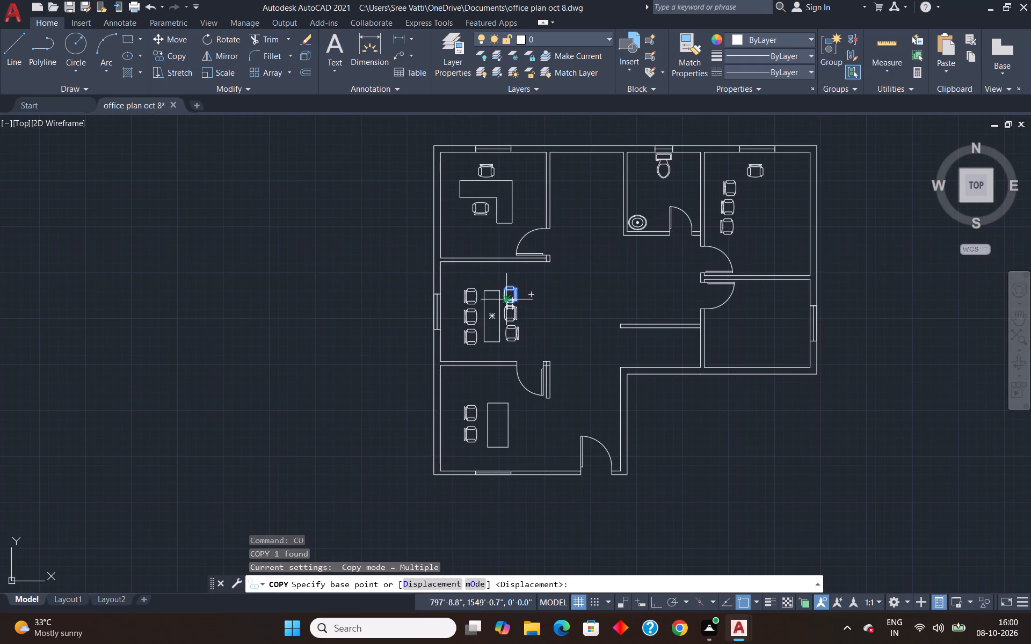
scroll(773, 202, up, 2)
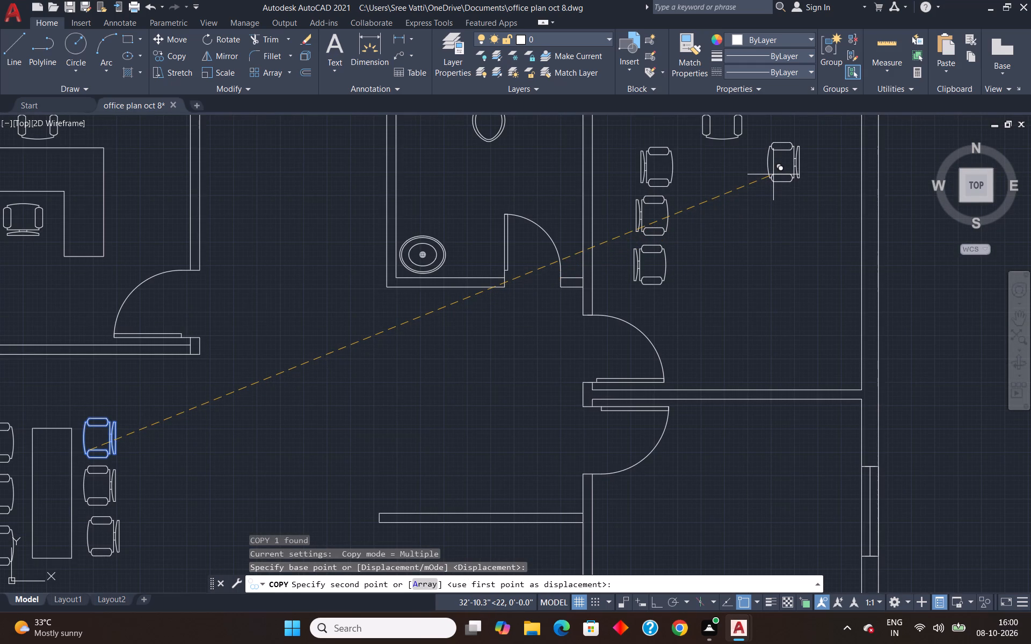
click(773, 174)
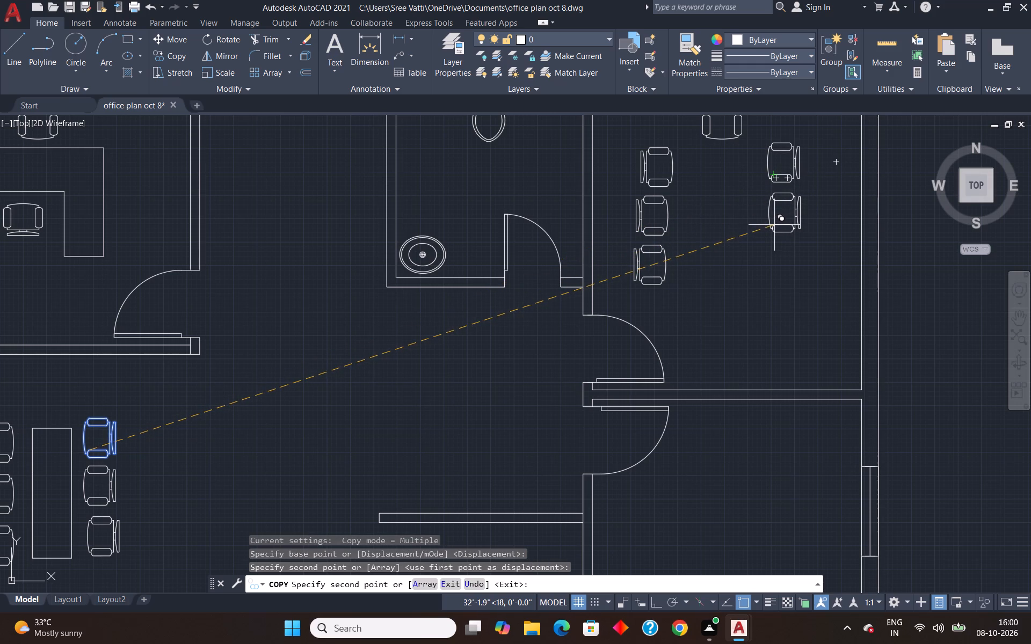
click(775, 224)
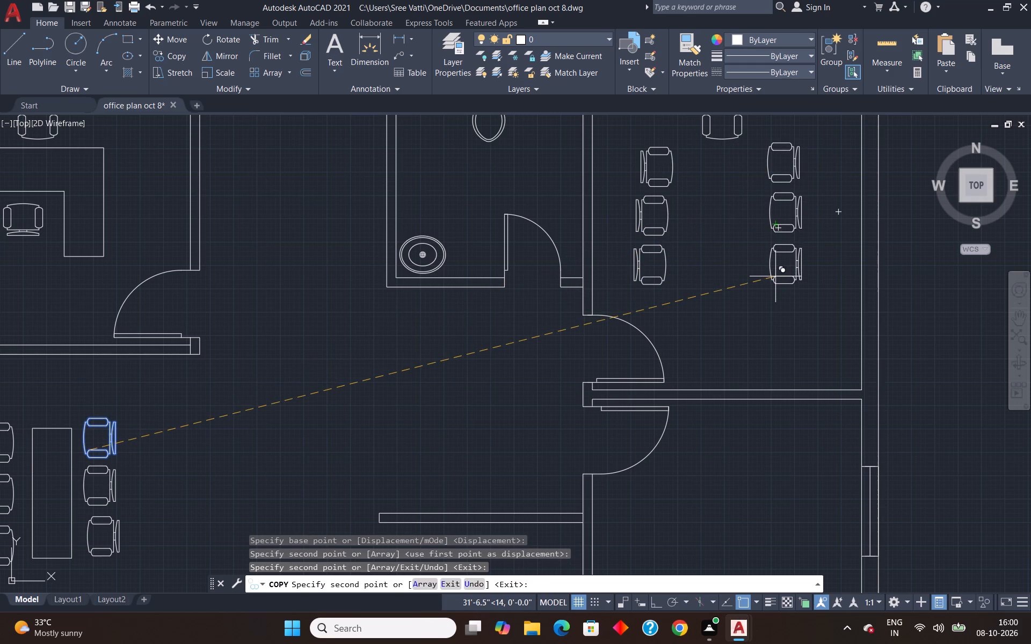
click(775, 277)
key(Escape)
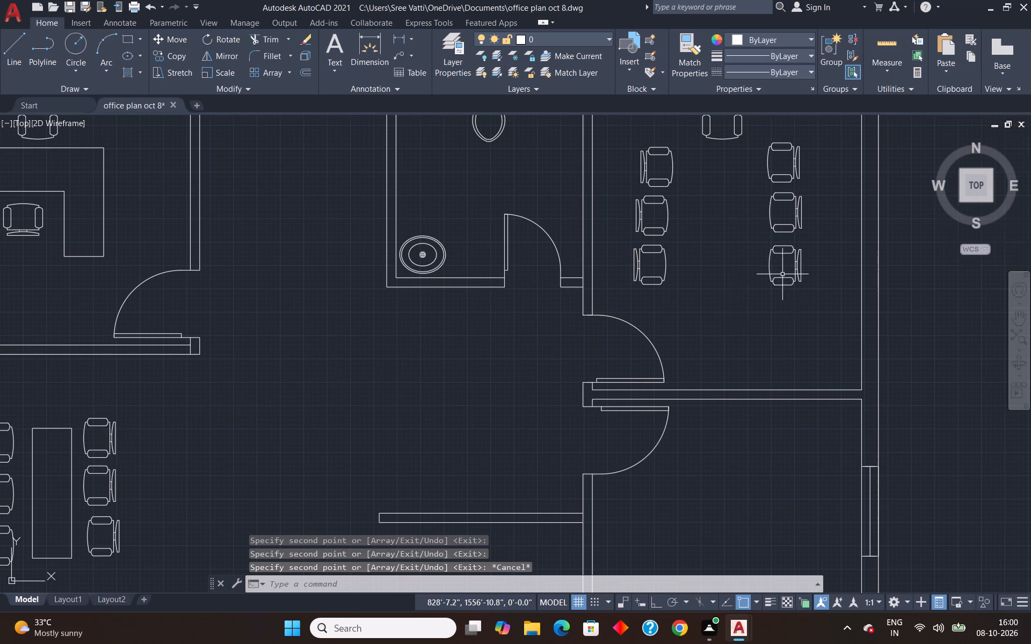
Copy the chair below the L-shaped desk into the upper-right room, centred below the two chair columns.
scroll(783, 274, down, 4)
scroll(686, 268, up, 2)
click(629, 273)
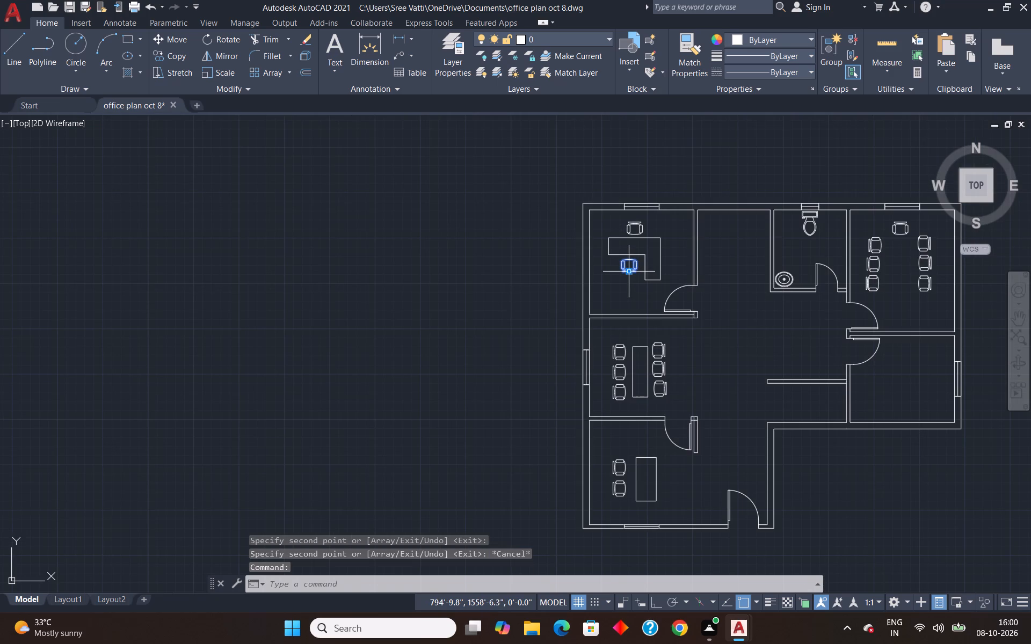
text(co)
key(Return)
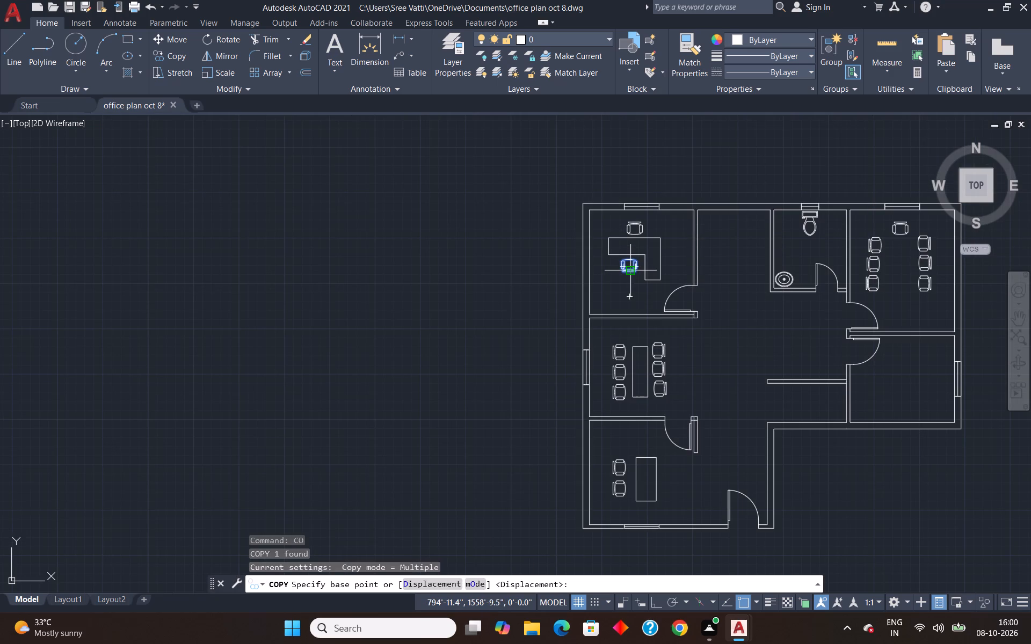
click(632, 269)
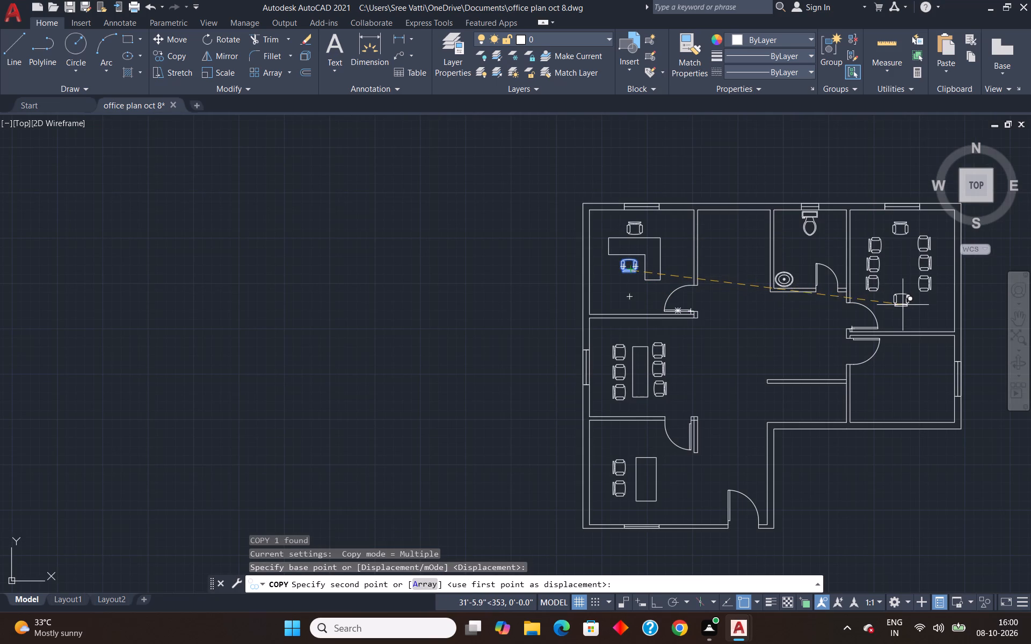
click(903, 306)
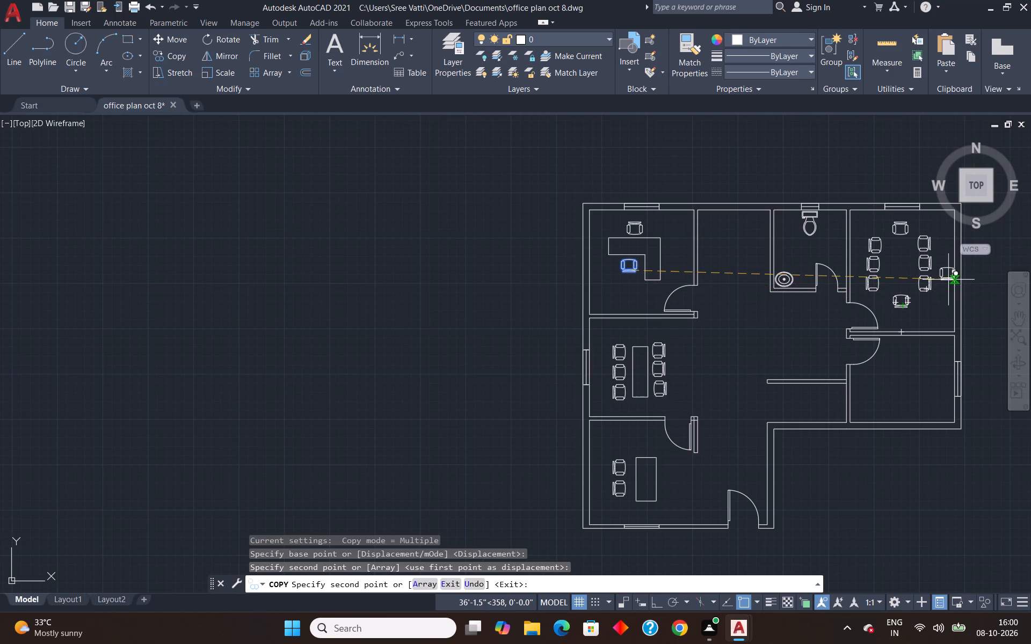
key(Escape)
Draw a rectangular table about 2'-8" wide by 5'-10" long between the chairs in the upper-right room.
scroll(906, 250, up, 3)
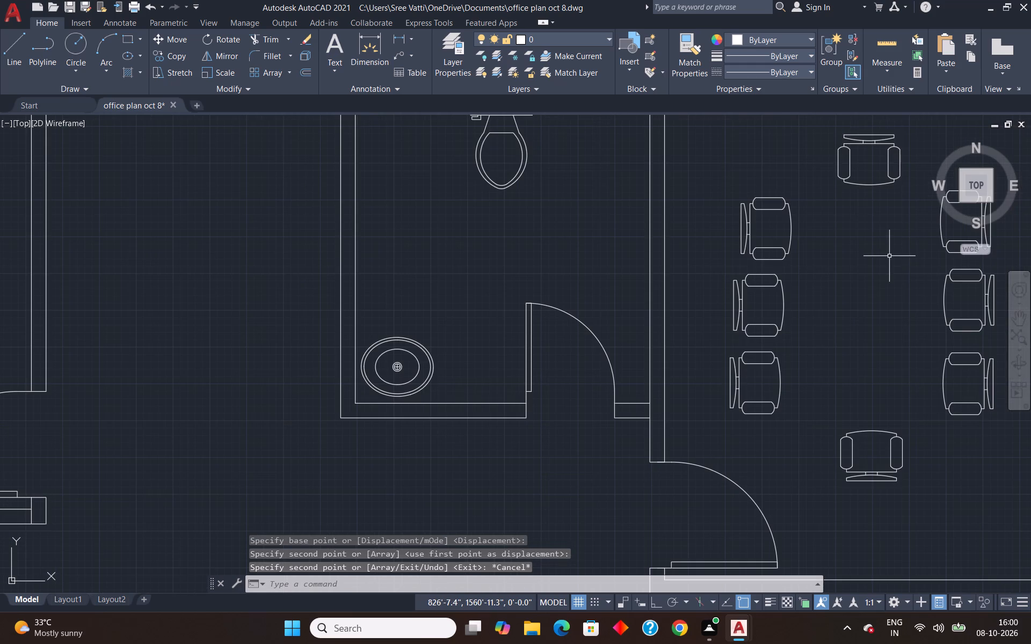
text(rec)
key(Return)
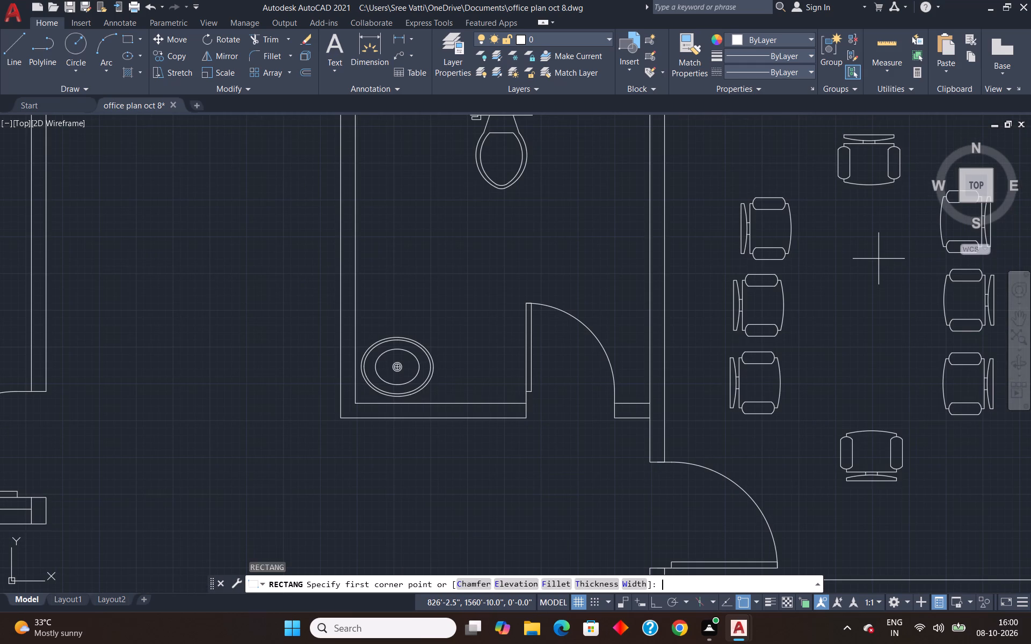
click(823, 199)
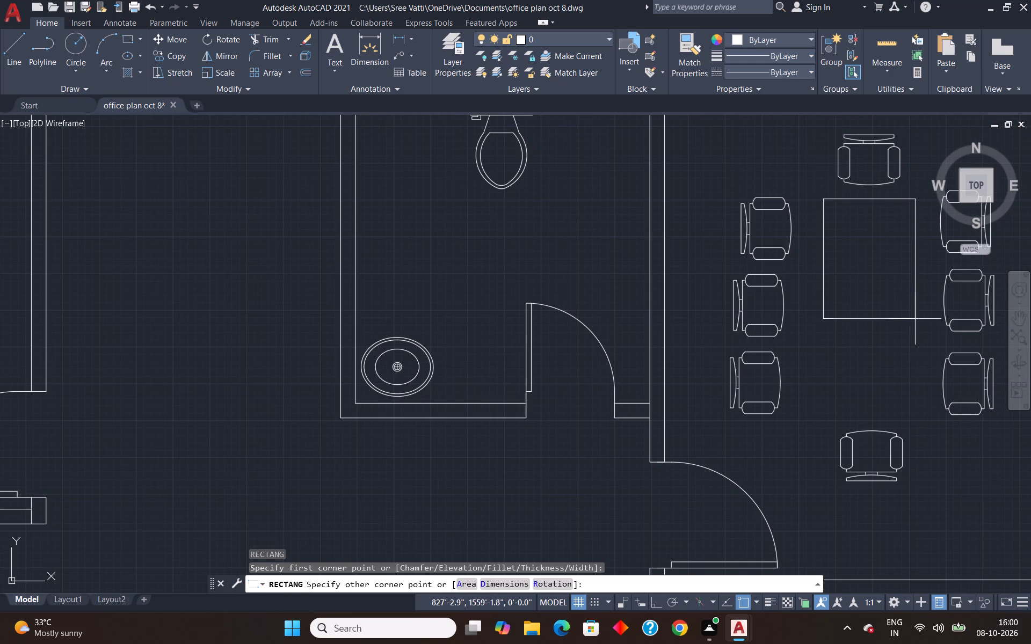
click(917, 406)
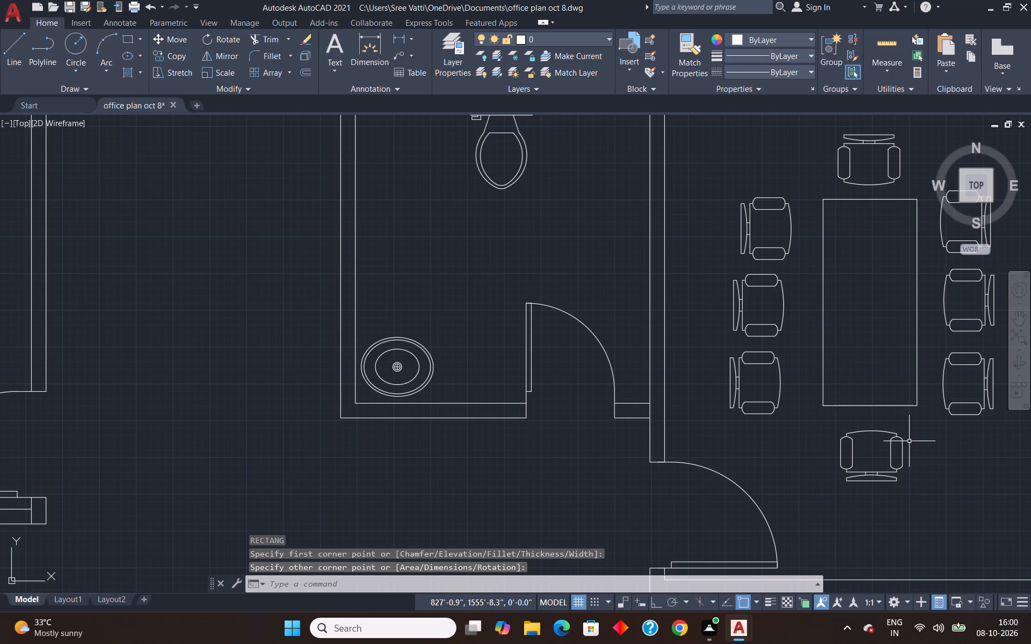
Move the bottom chair in the upper-right room slightly upward, closer to the table's lower edge.
click(903, 451)
key(m)
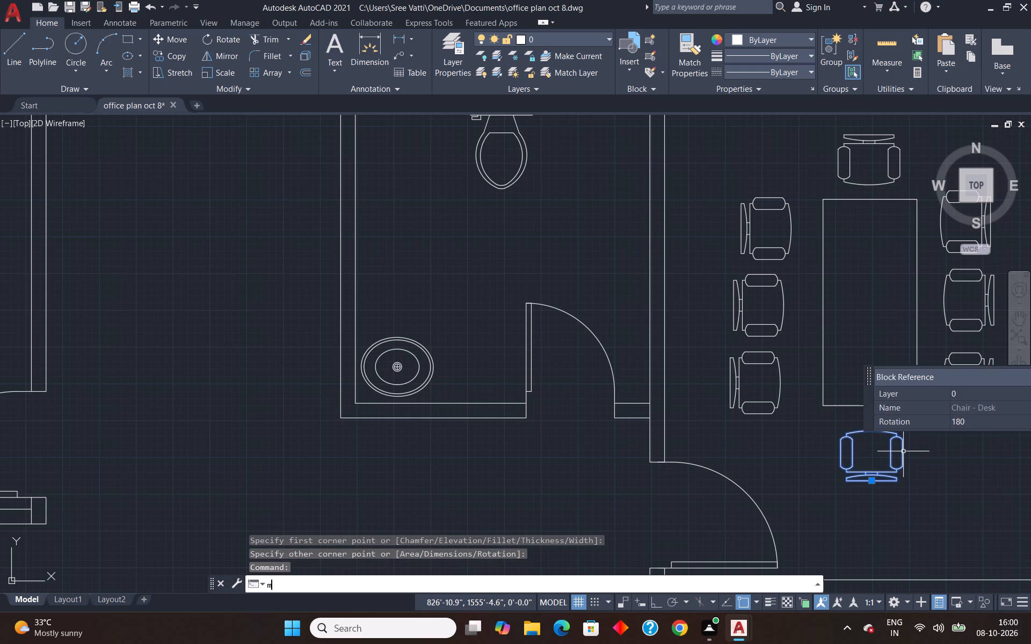
key(Return)
click(877, 480)
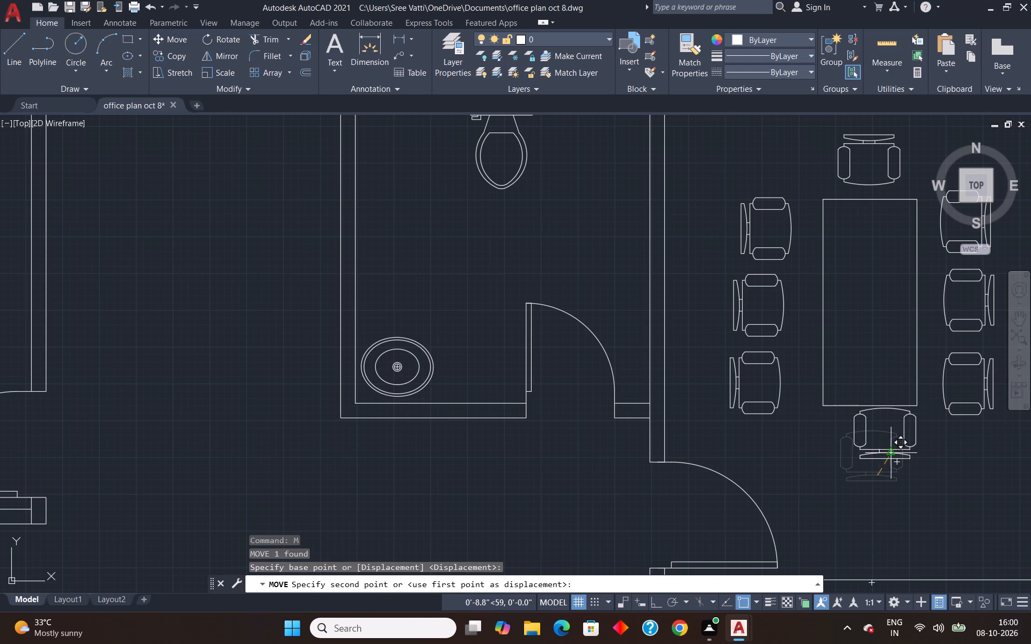
click(878, 464)
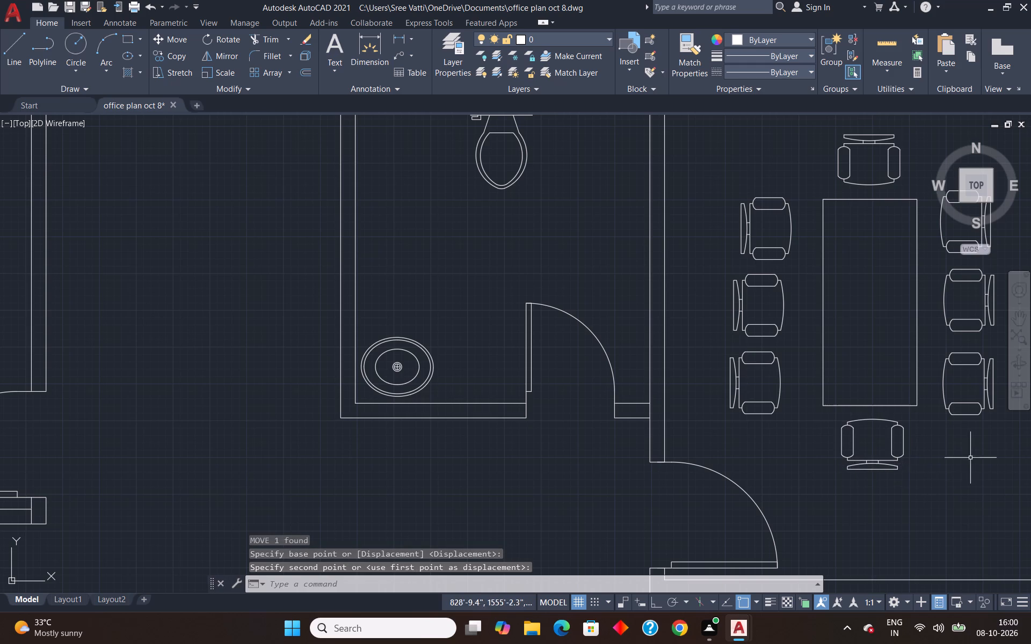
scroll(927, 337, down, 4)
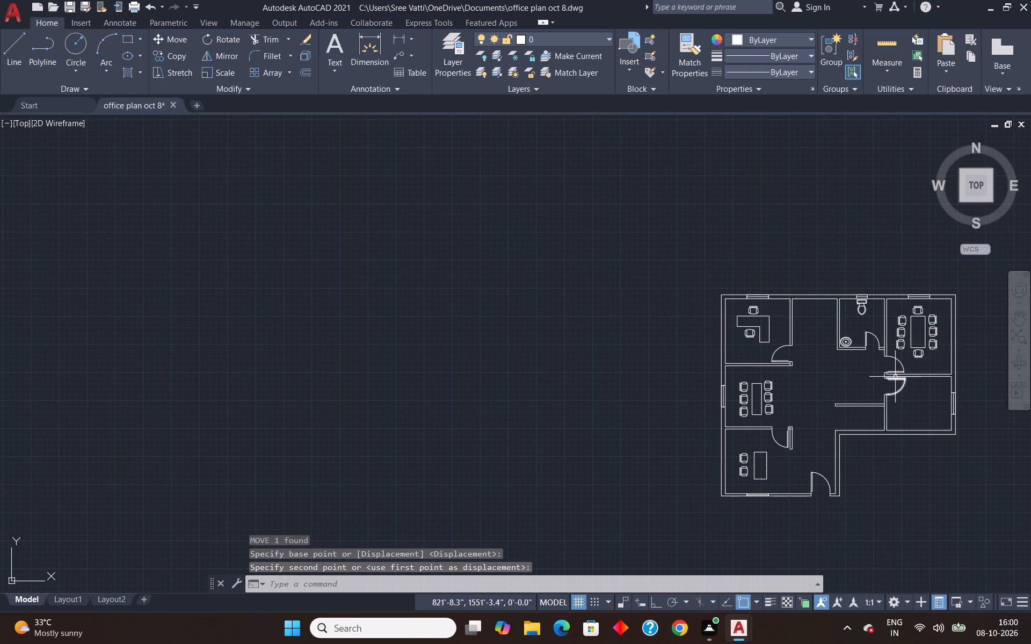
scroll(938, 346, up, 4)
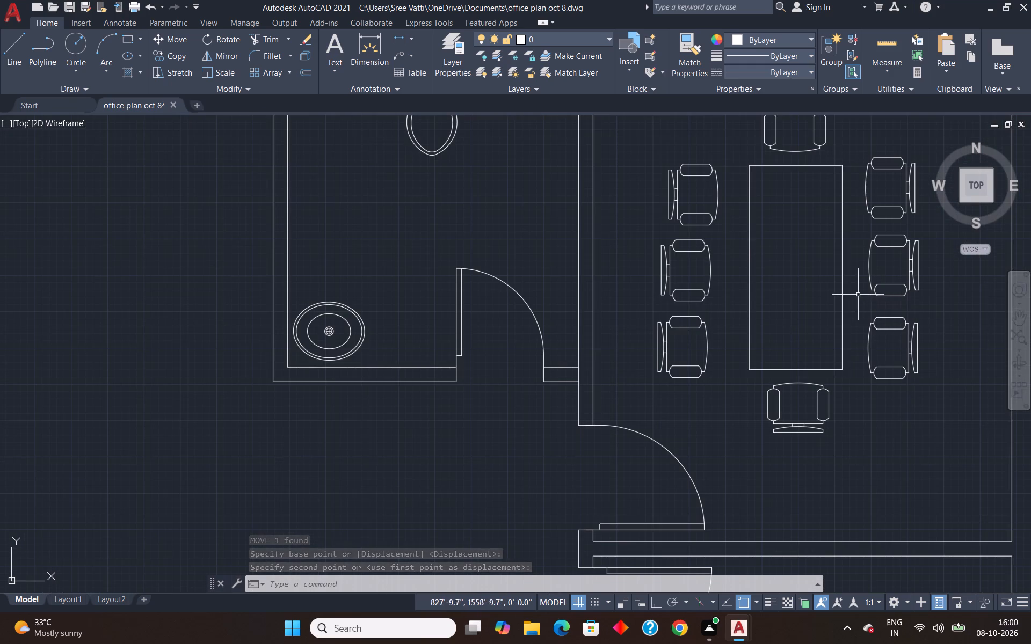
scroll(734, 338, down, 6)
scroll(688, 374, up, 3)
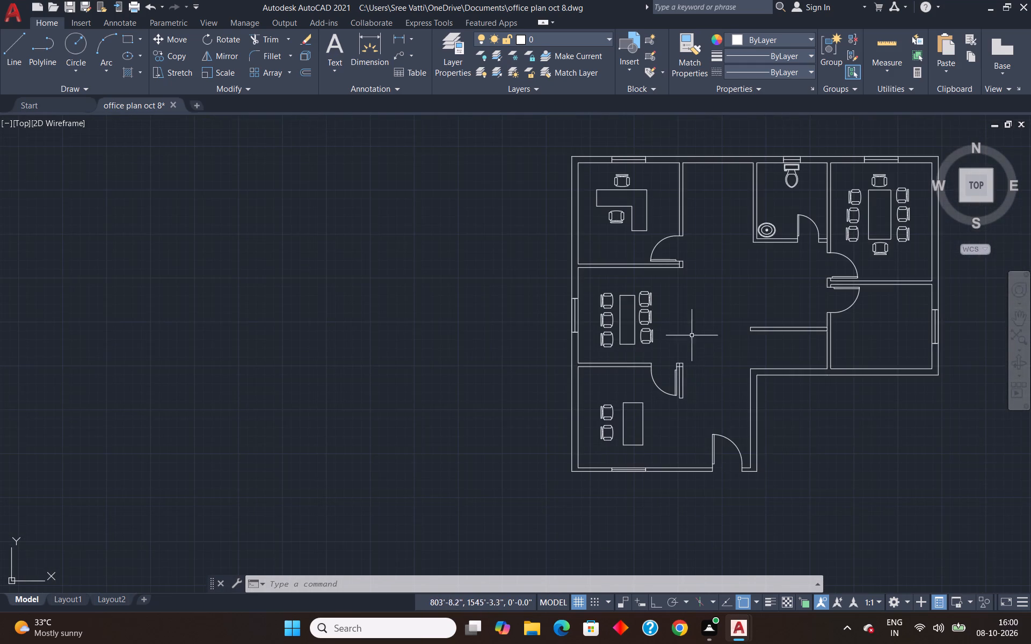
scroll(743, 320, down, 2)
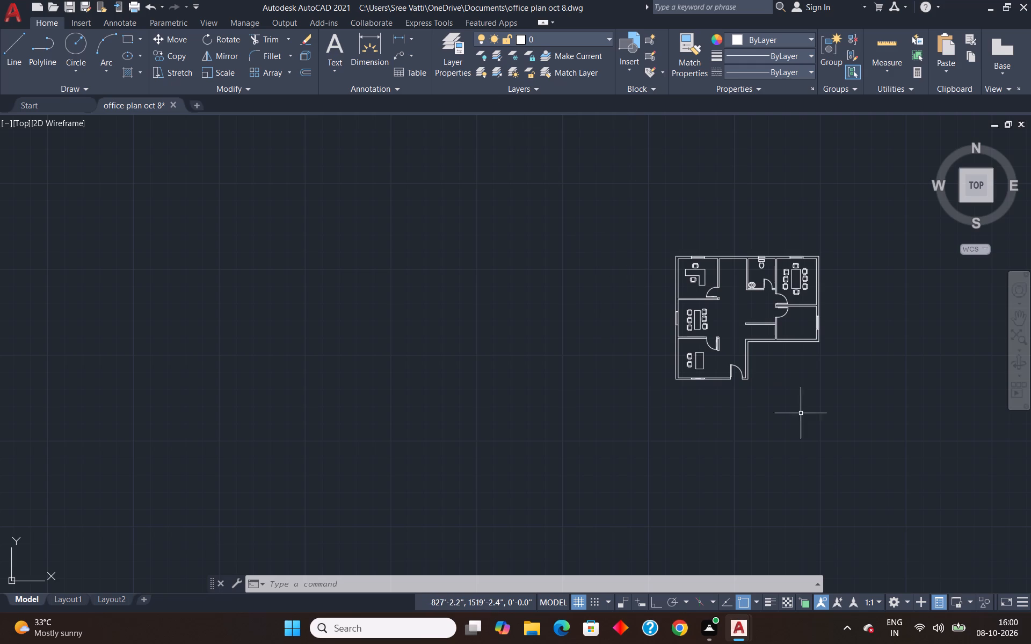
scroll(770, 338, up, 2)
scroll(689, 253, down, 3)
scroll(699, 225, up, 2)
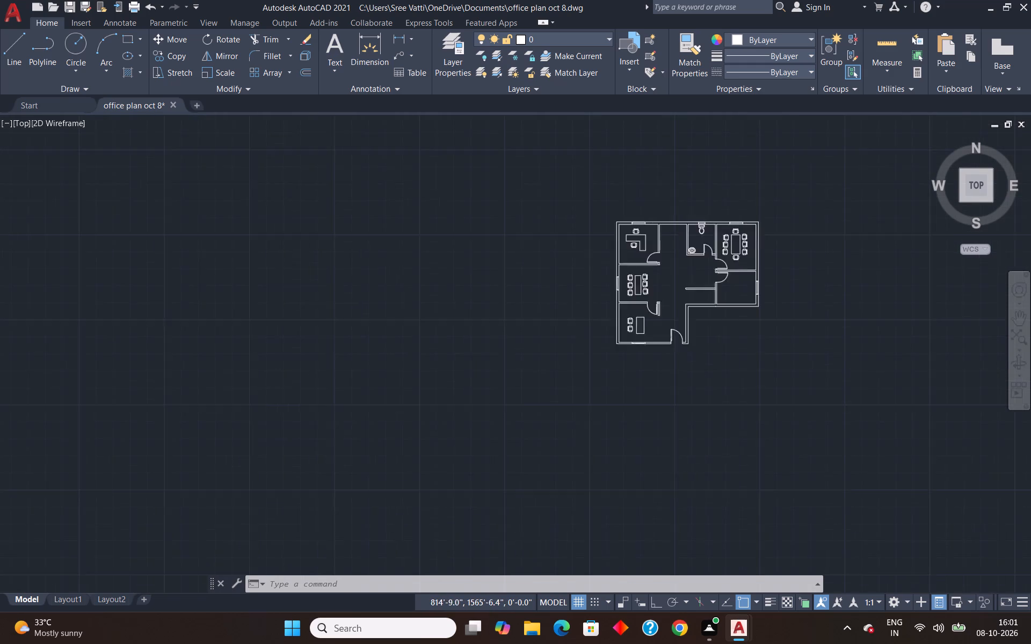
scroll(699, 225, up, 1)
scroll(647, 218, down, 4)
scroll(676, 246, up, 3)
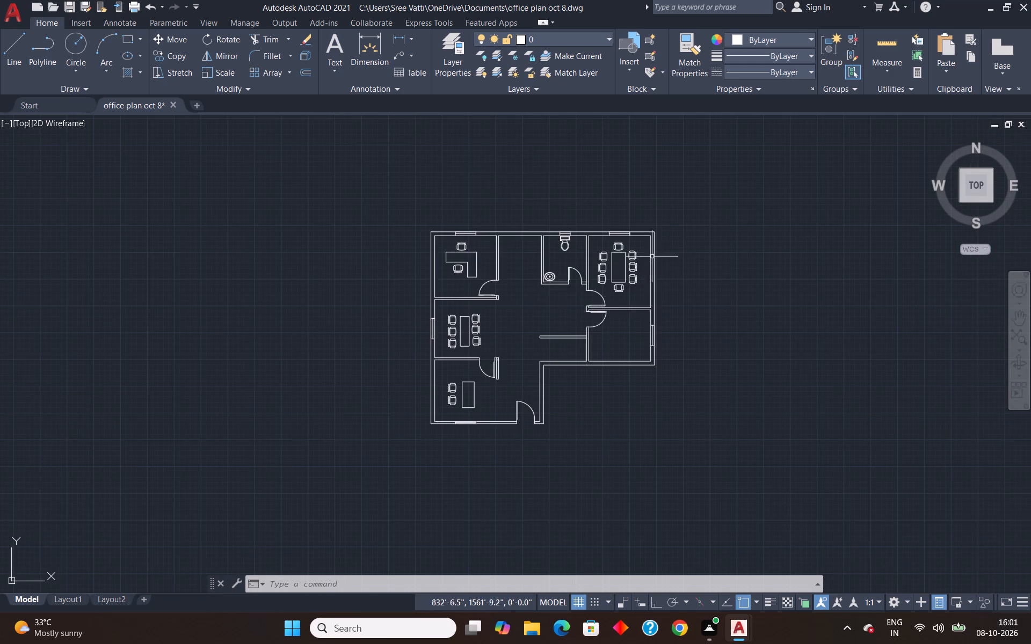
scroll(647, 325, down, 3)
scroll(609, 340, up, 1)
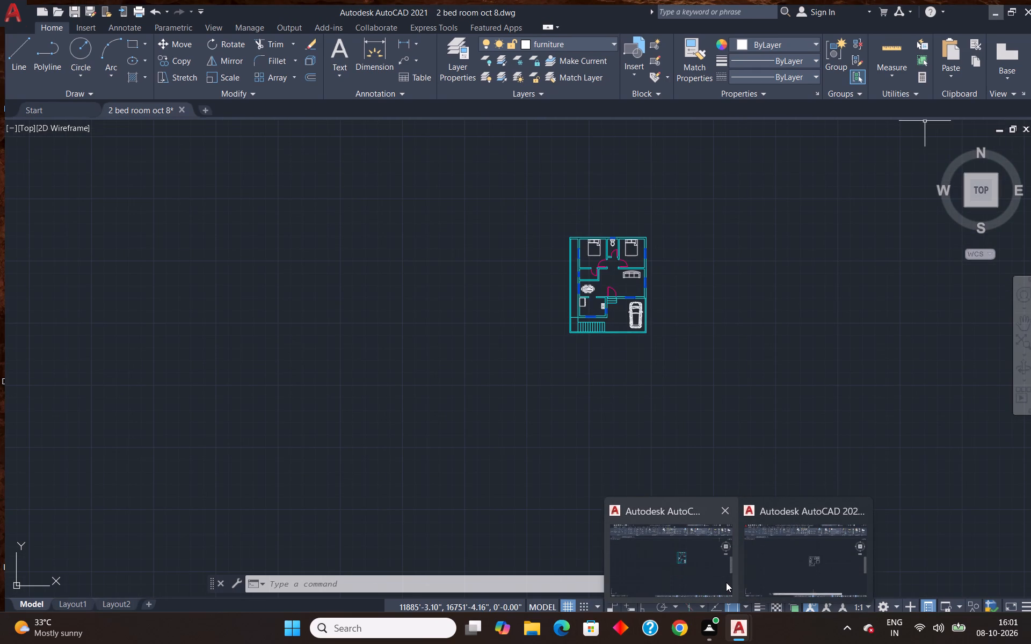
Copy the two-burner stove from the kitchen in "2 bed room oct 8" into "office plan oct 8", beside the lower-right room's window.
click(707, 567)
scroll(608, 274, up, 4)
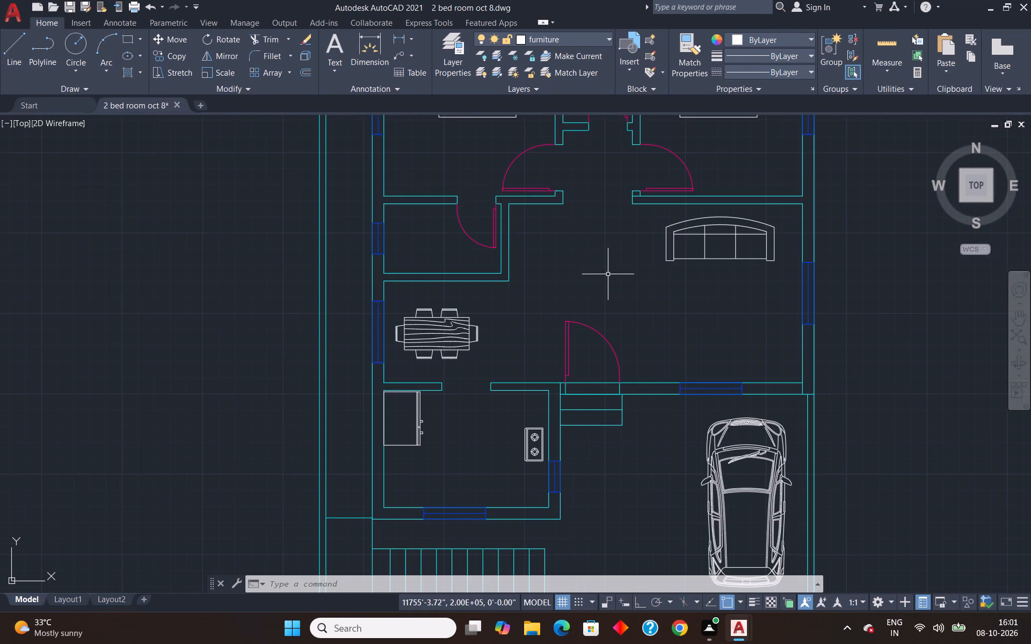
scroll(536, 470, up, 3)
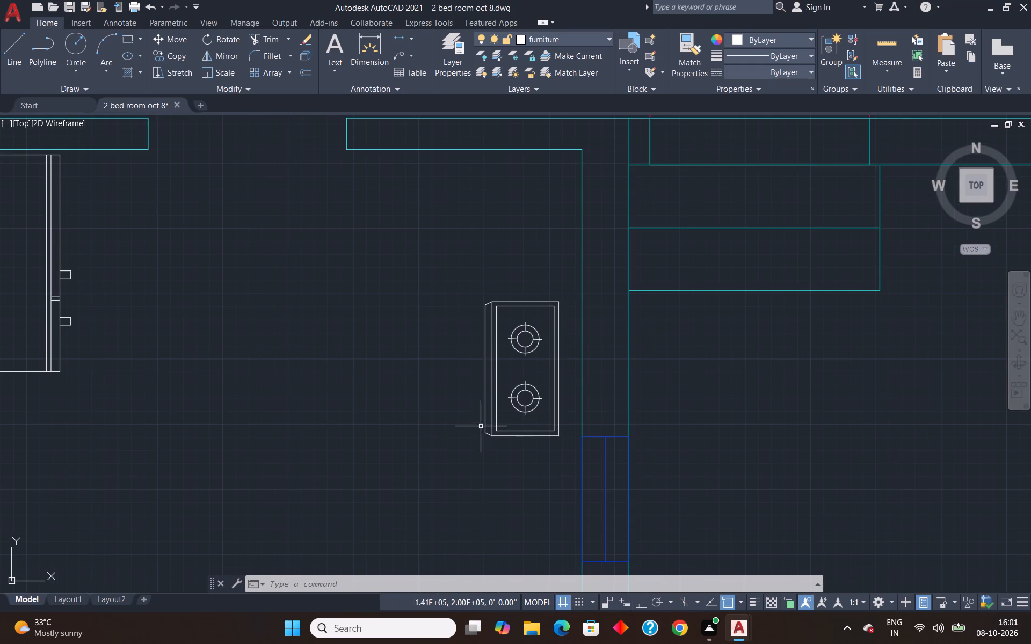
scroll(522, 377, down, 4)
scroll(523, 380, up, 3)
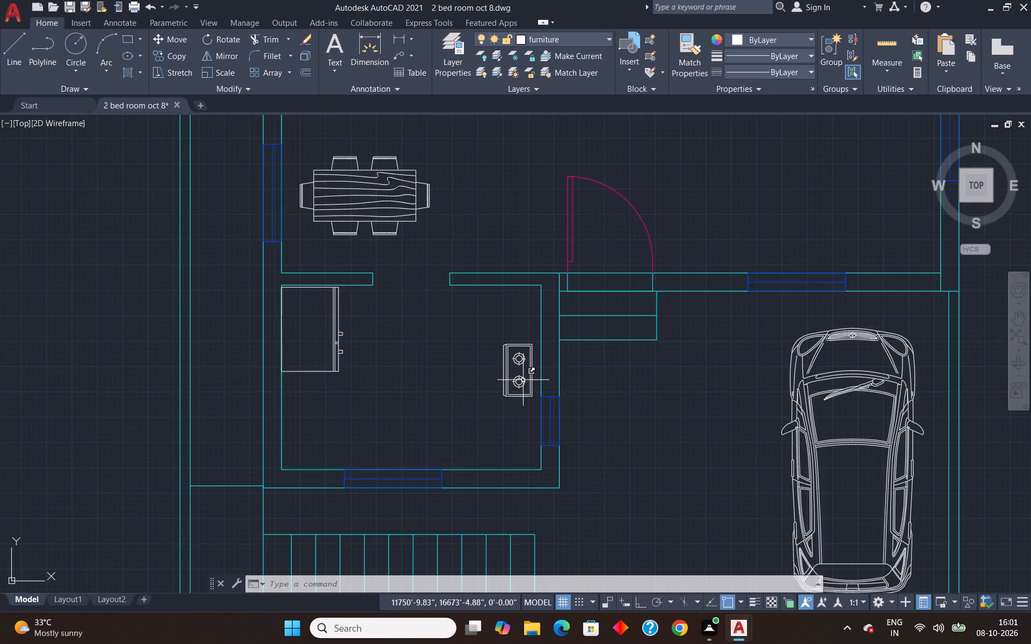
click(540, 311)
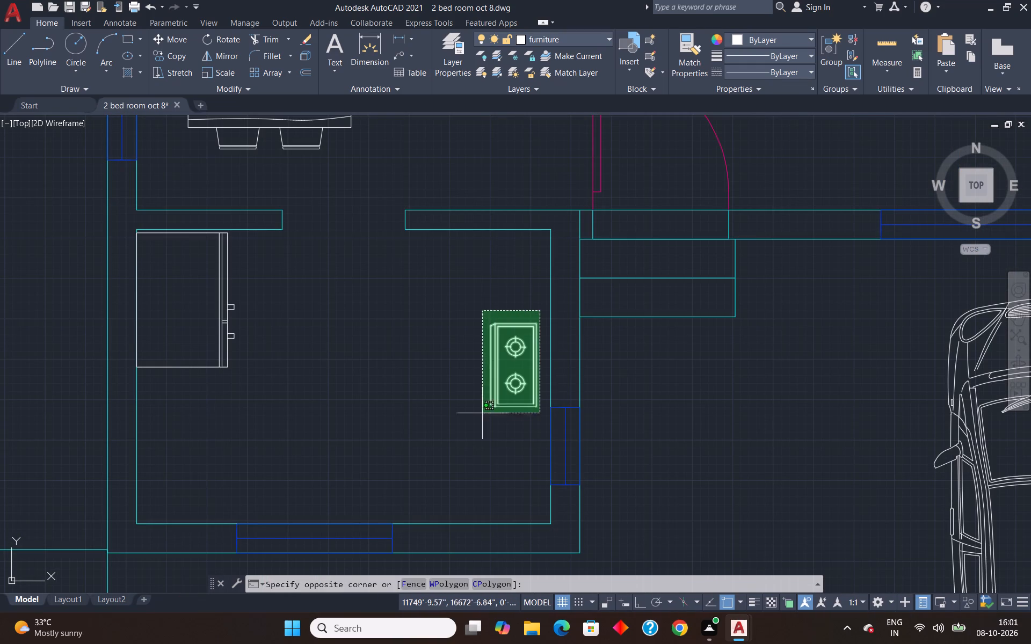
click(478, 425)
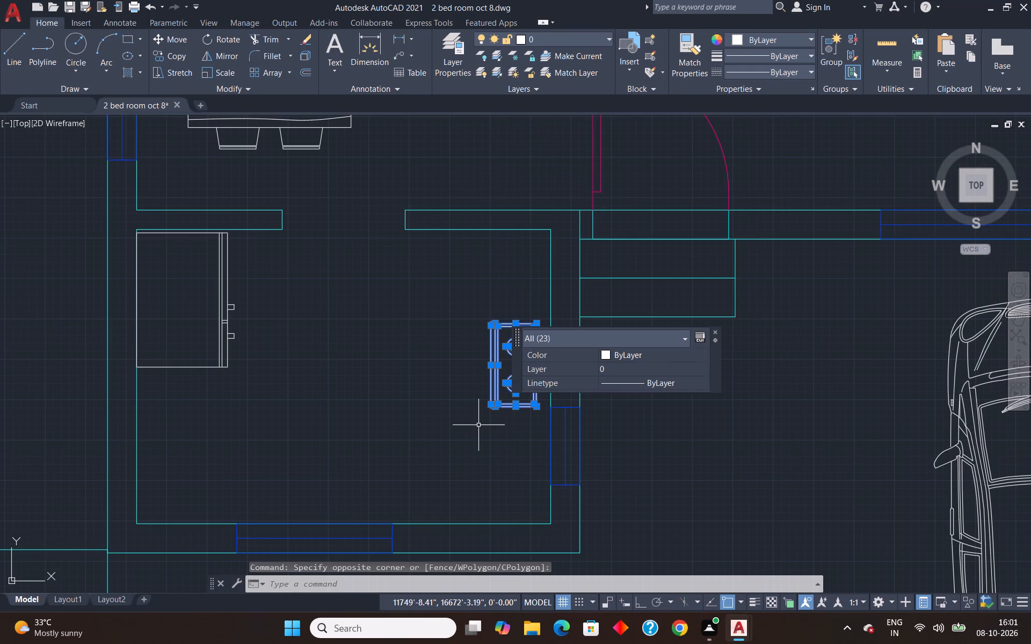
key(ctrl+c)
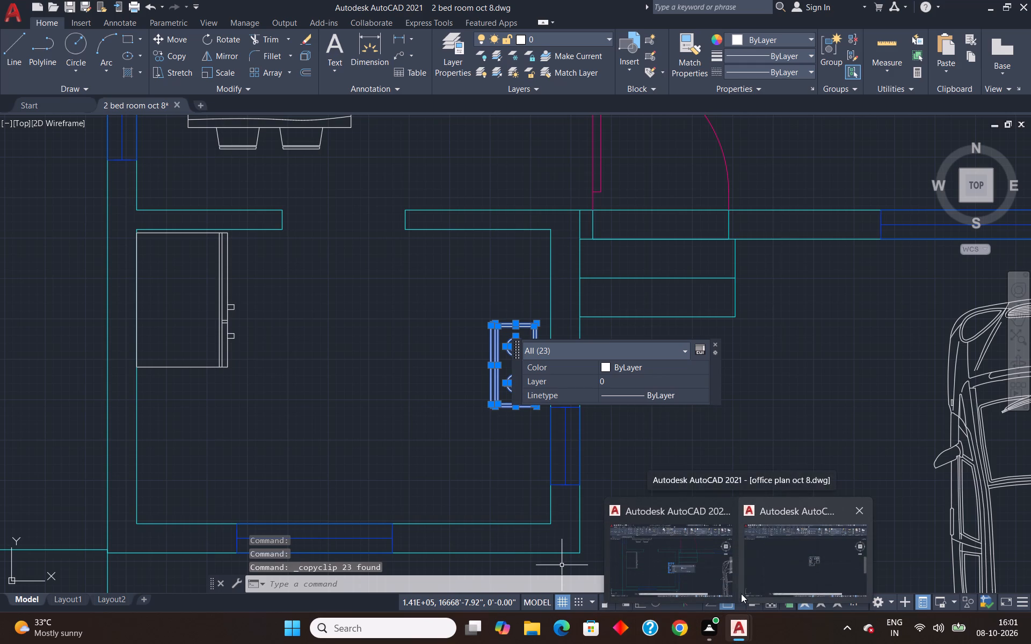
click(783, 572)
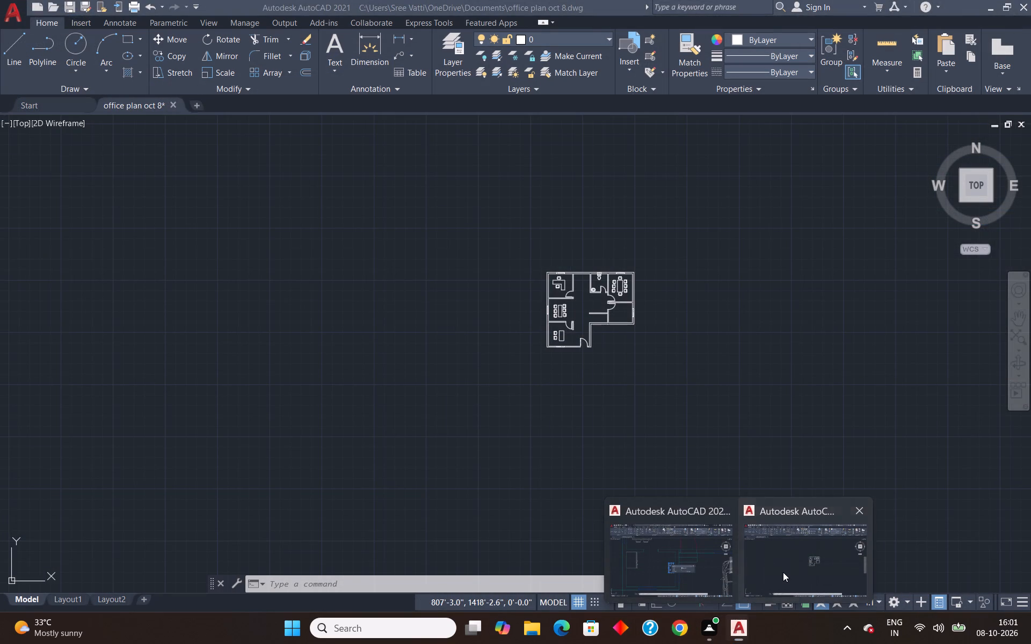
key(ctrl+v)
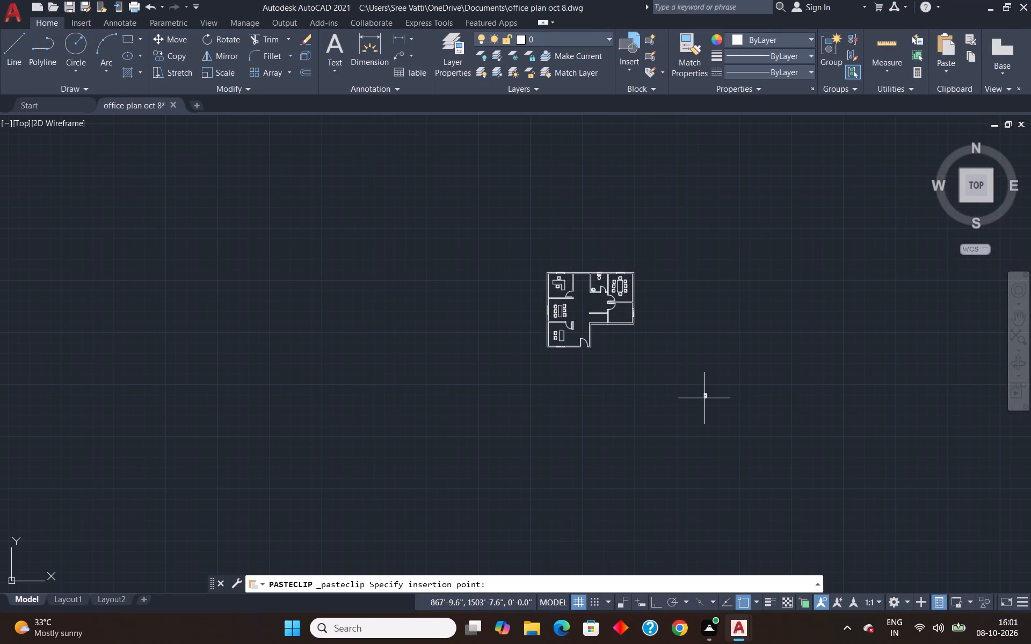
scroll(623, 312, up, 5)
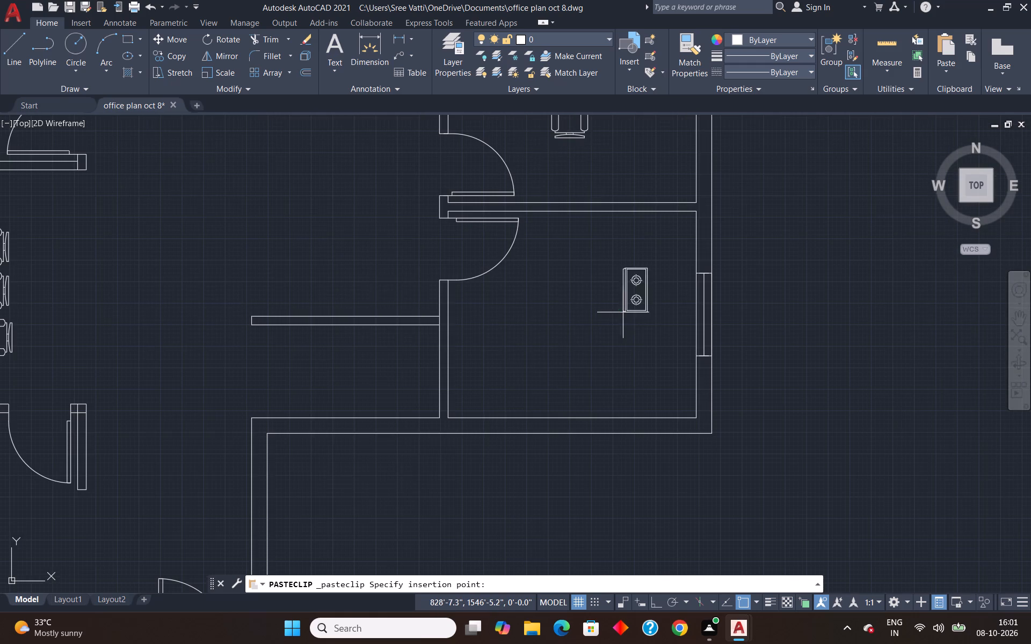
click(664, 346)
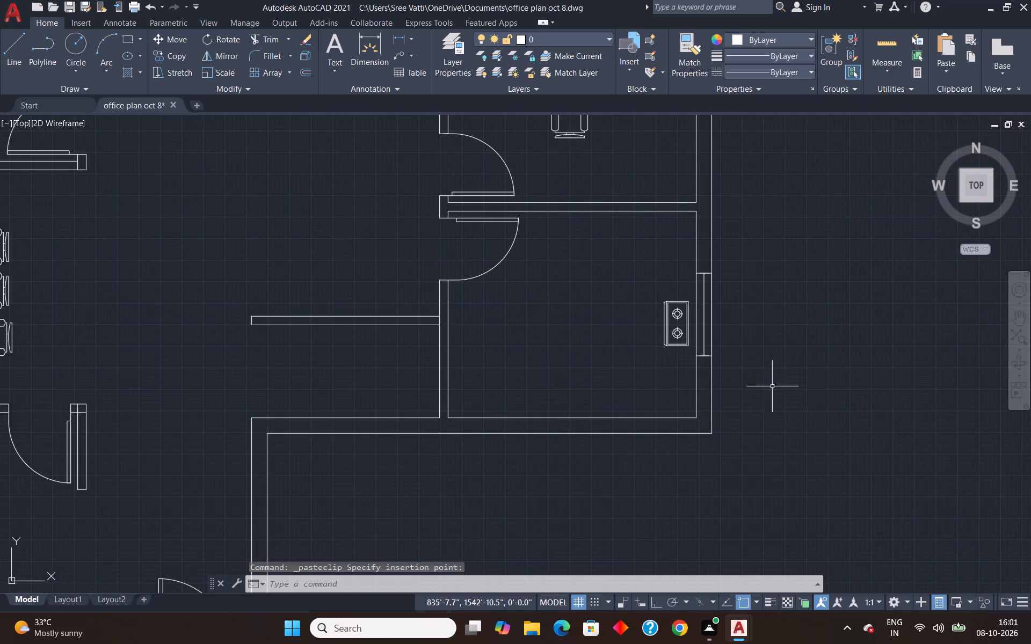
Switch to "2 bed room oct 8" and select only the refrigerator block in the kitchen.
scroll(785, 376, down, 5)
scroll(718, 368, down, 2)
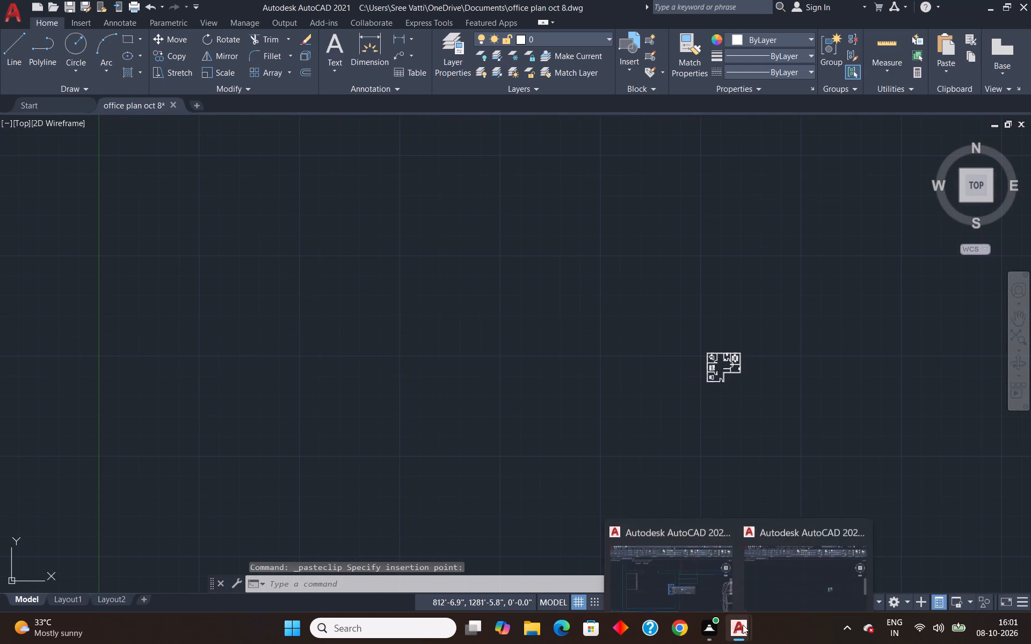
click(743, 625)
click(706, 581)
scroll(492, 378, down, 3)
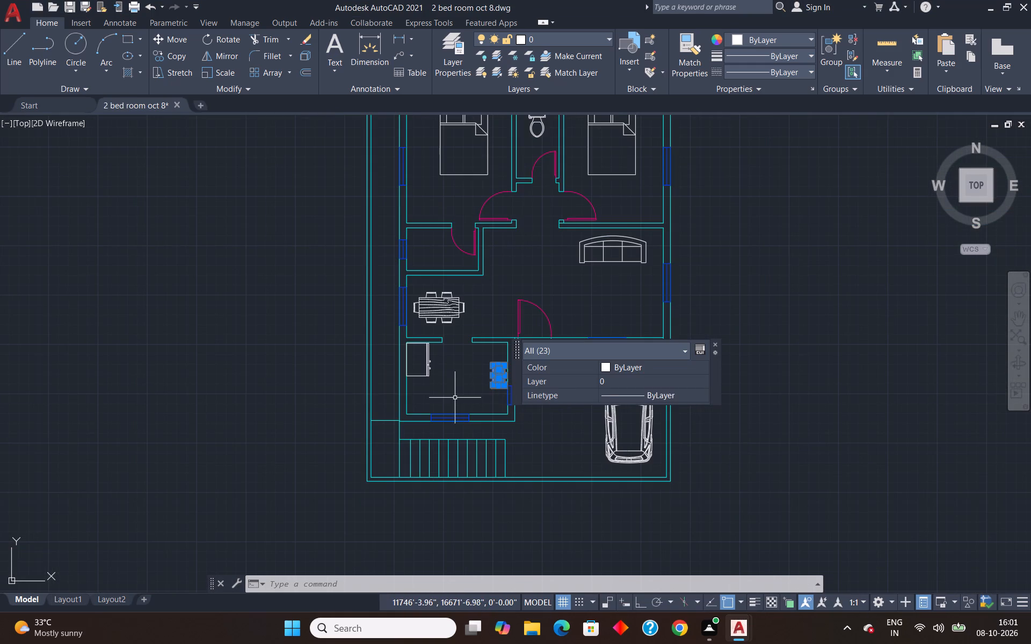
click(133, 378)
key(Escape)
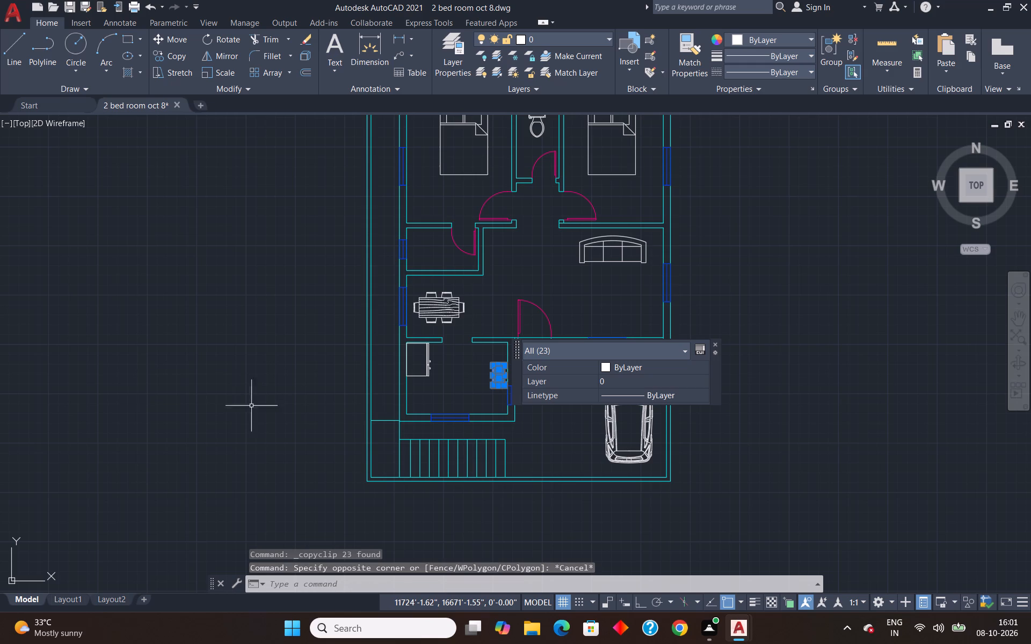
scroll(423, 371, up, 3)
click(433, 380)
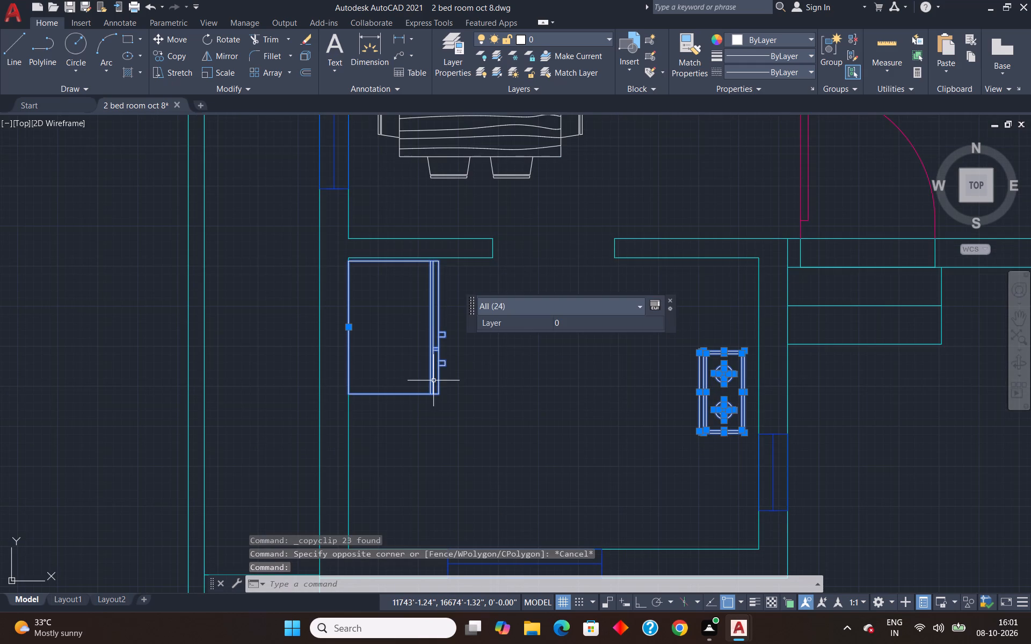
click(567, 448)
key(Escape)
key(Escape)
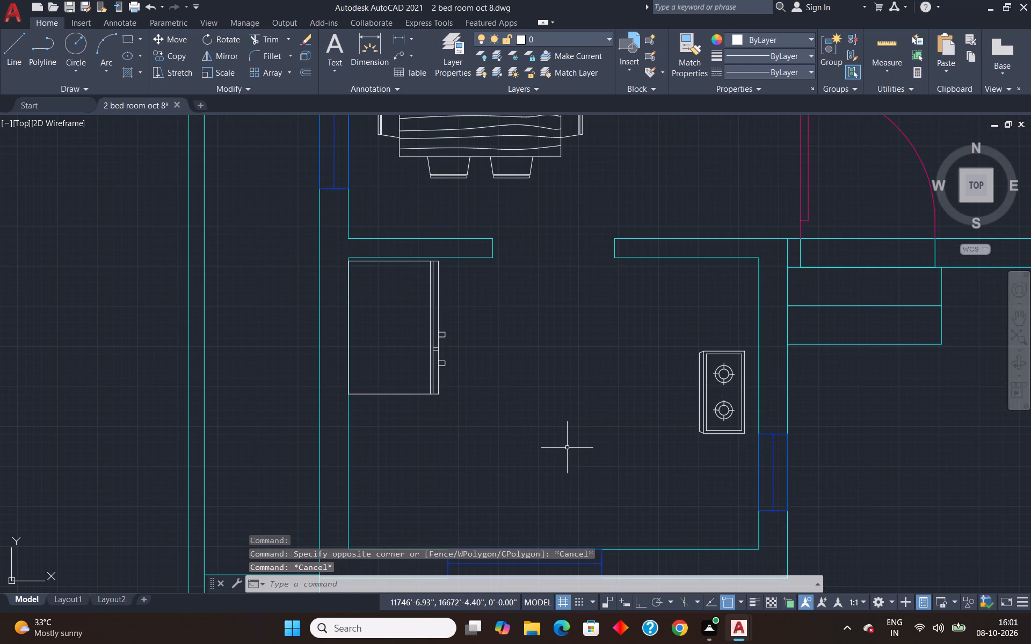
click(438, 370)
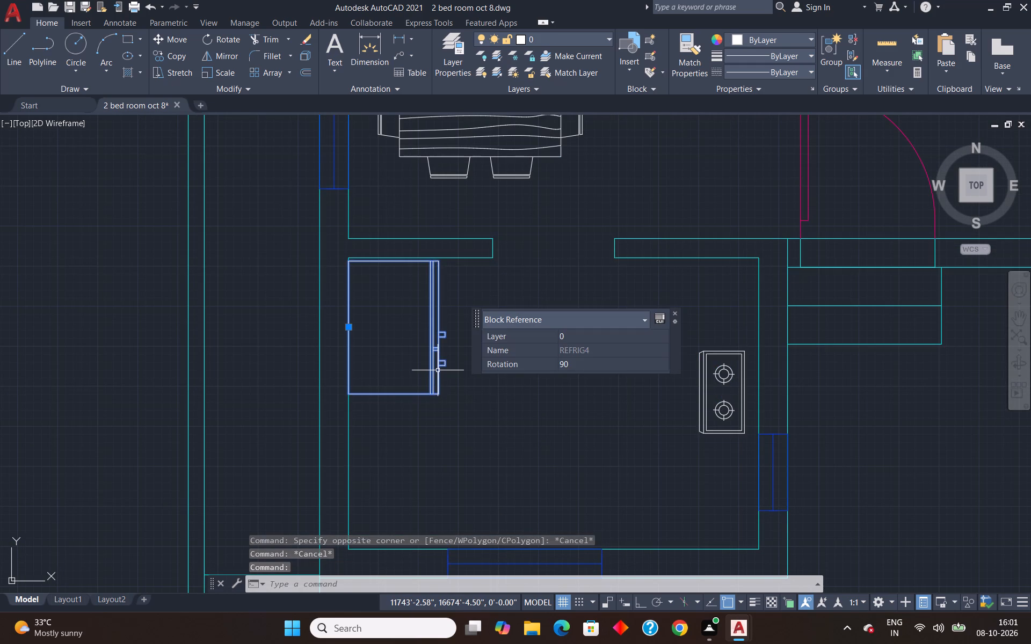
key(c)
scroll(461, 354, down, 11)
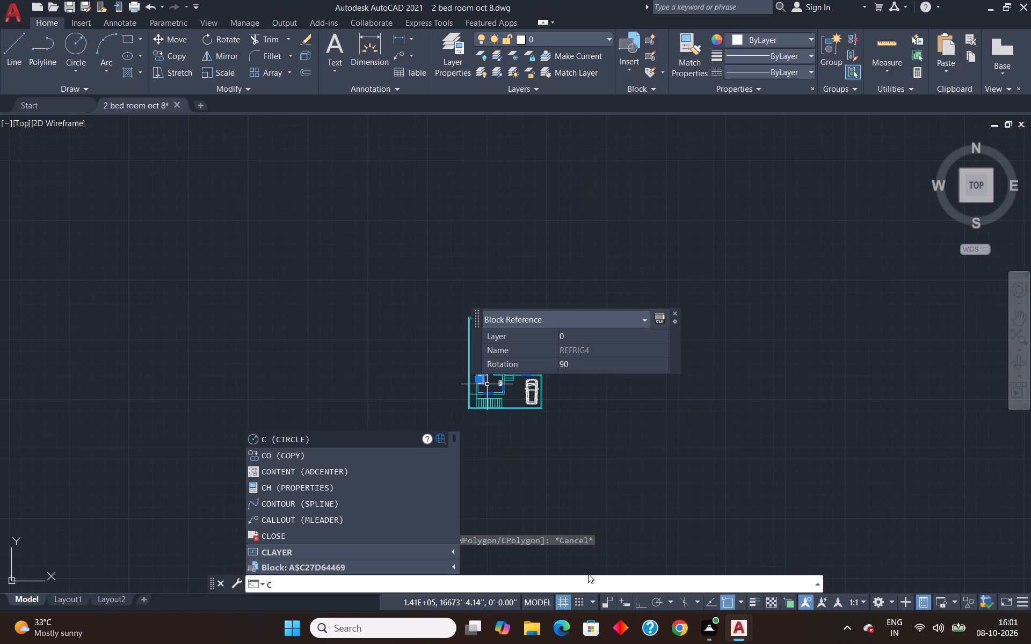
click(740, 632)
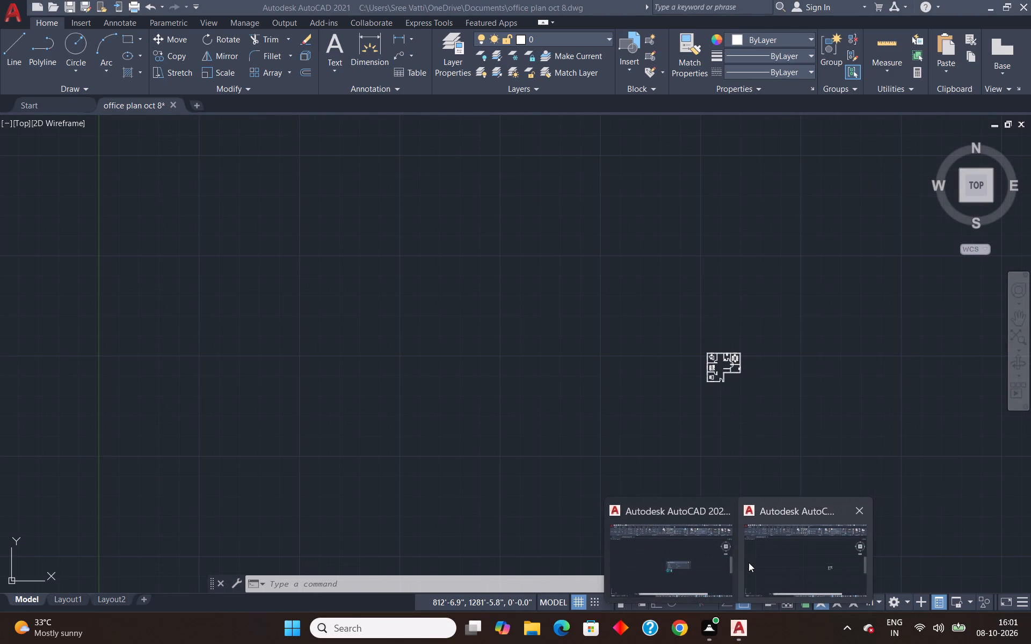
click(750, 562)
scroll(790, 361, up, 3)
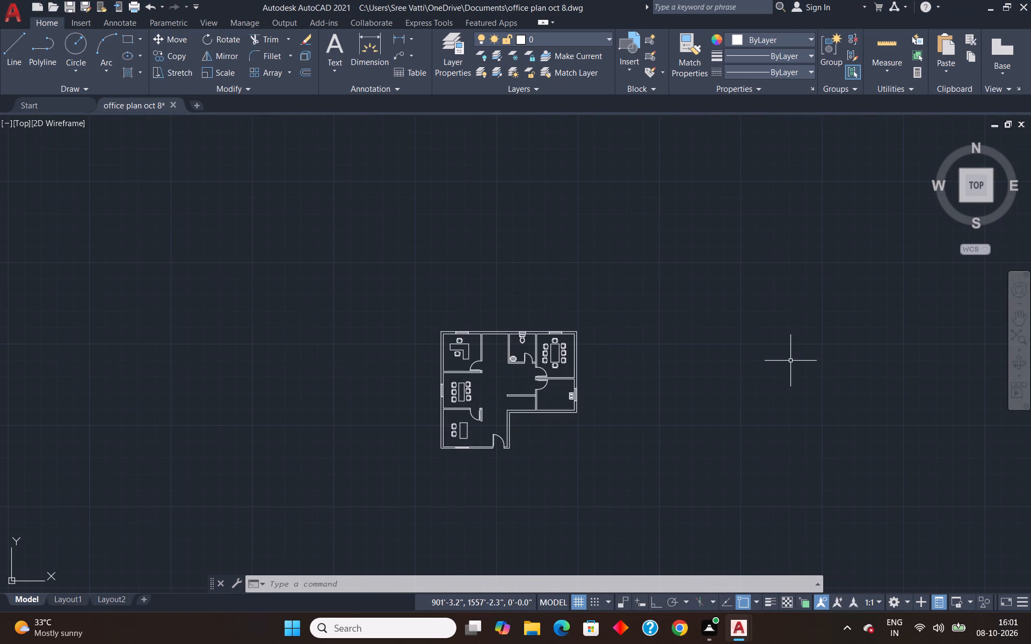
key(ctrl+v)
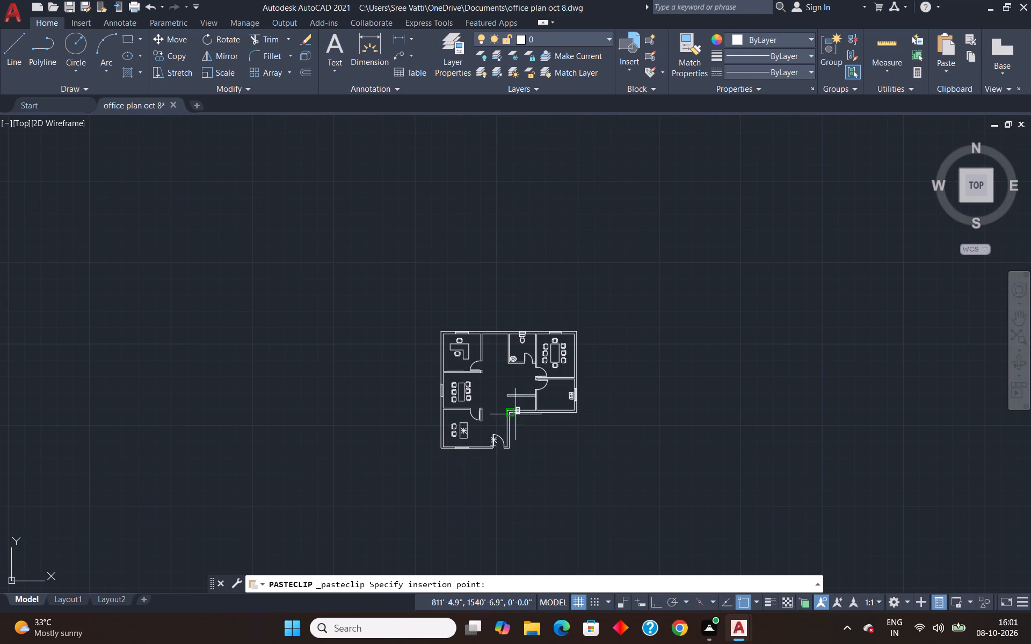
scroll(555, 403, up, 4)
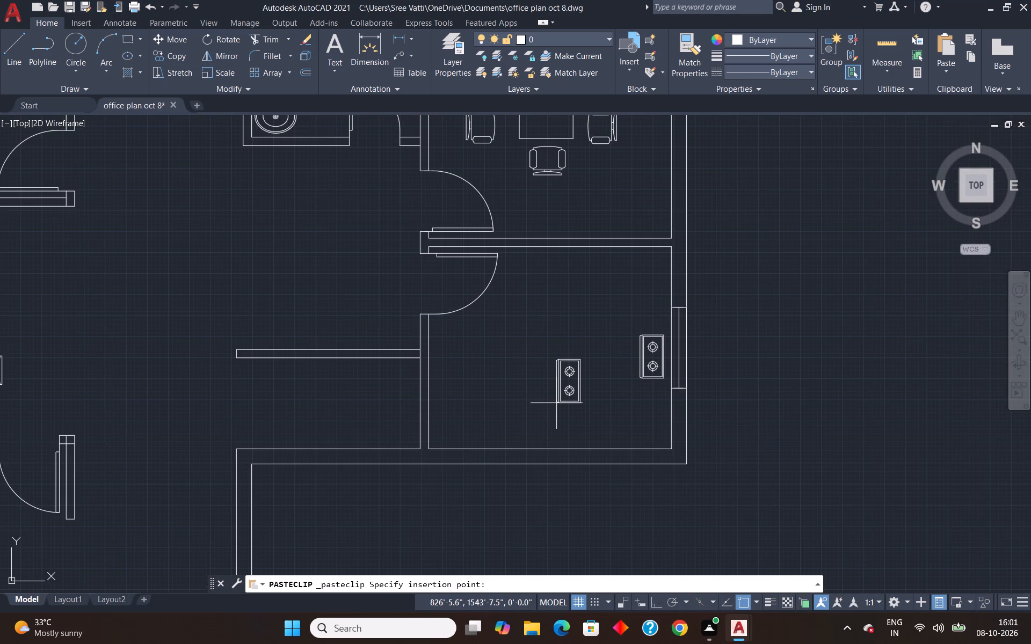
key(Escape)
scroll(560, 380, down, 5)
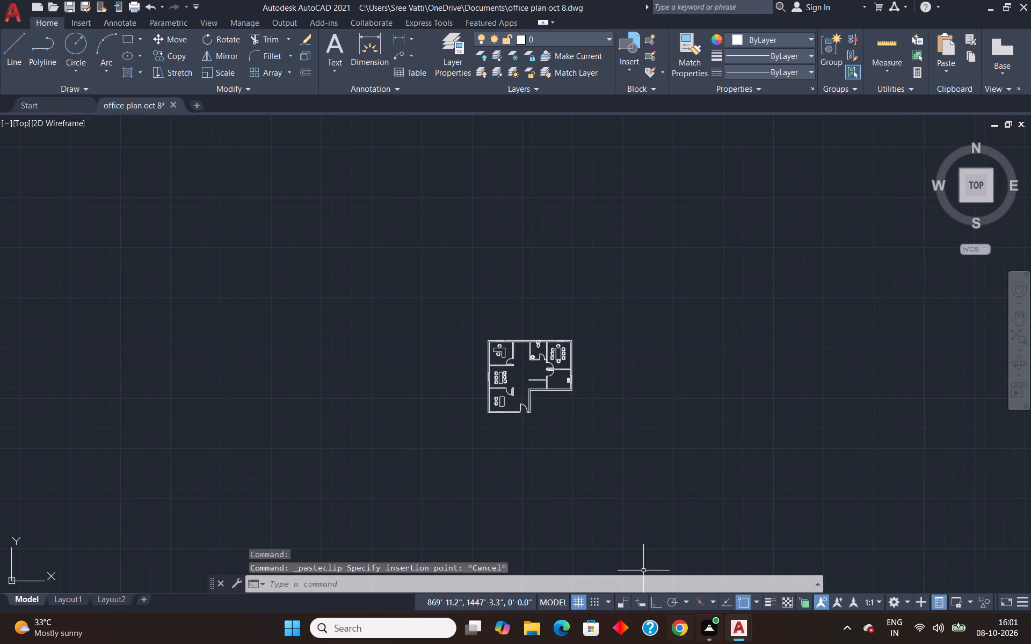
Copy the selected refrigerator from "2 bed room oct 8" into the lower-right room of "office plan oct 8".
click(735, 633)
click(702, 577)
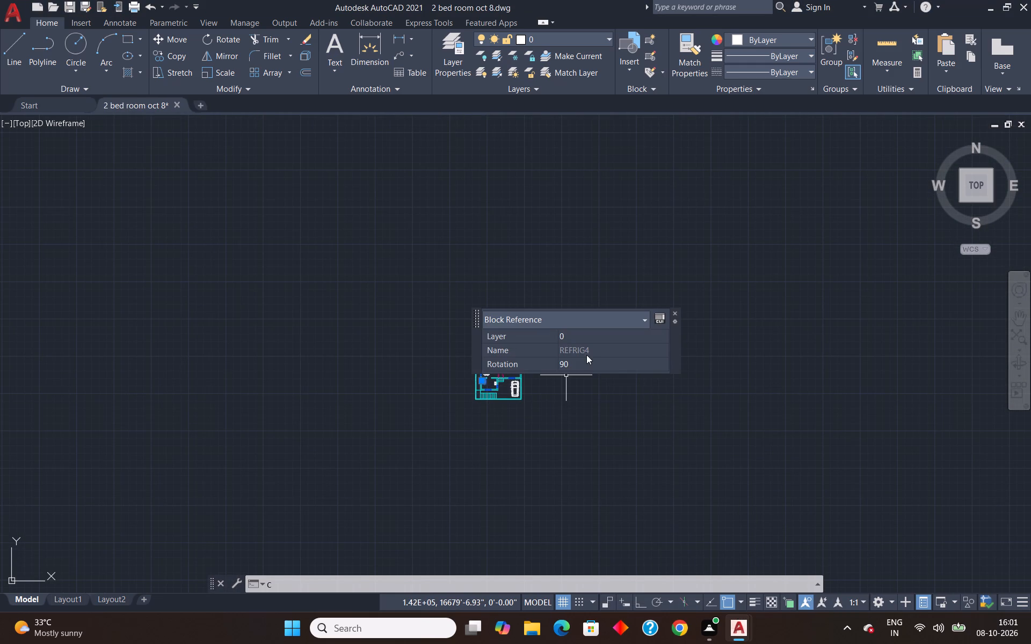
scroll(584, 349, up, 3)
click(677, 308)
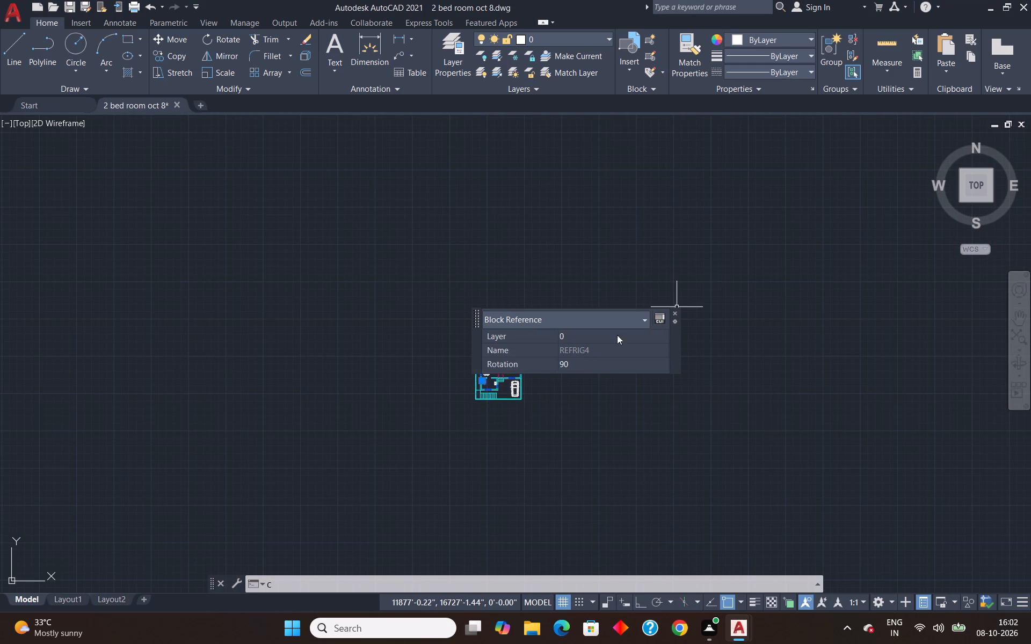
click(673, 312)
click(674, 310)
click(674, 311)
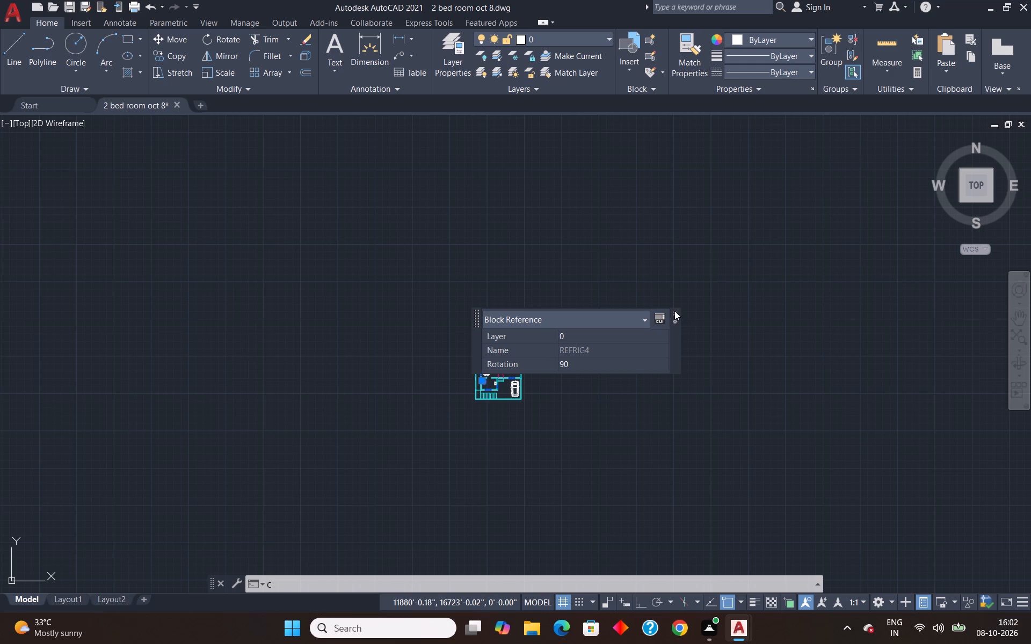
click(674, 312)
scroll(451, 397, up, 5)
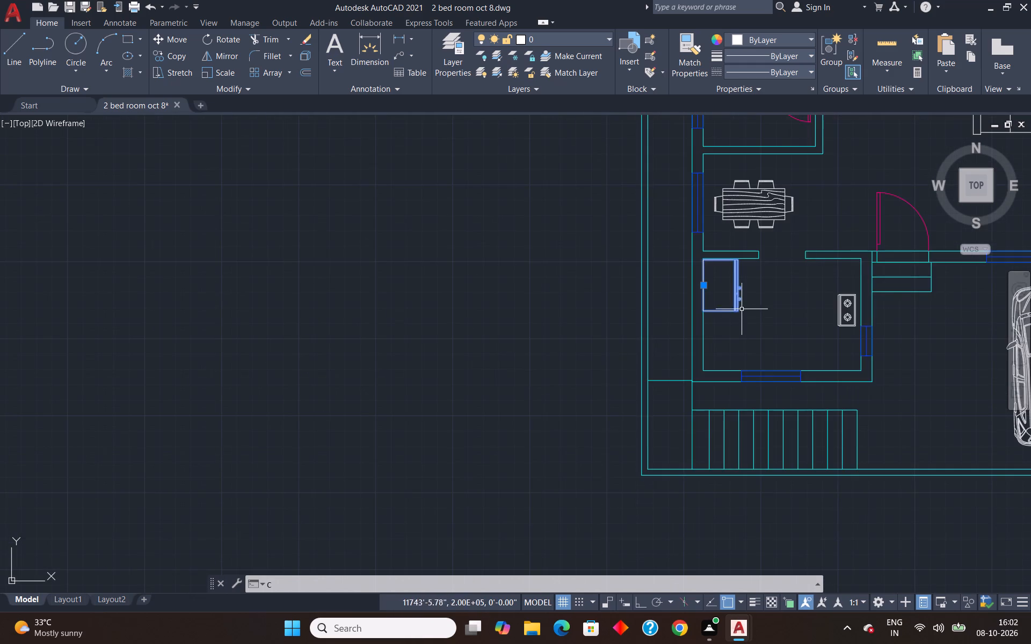
scroll(736, 298, up, 4)
key(ctrl+c)
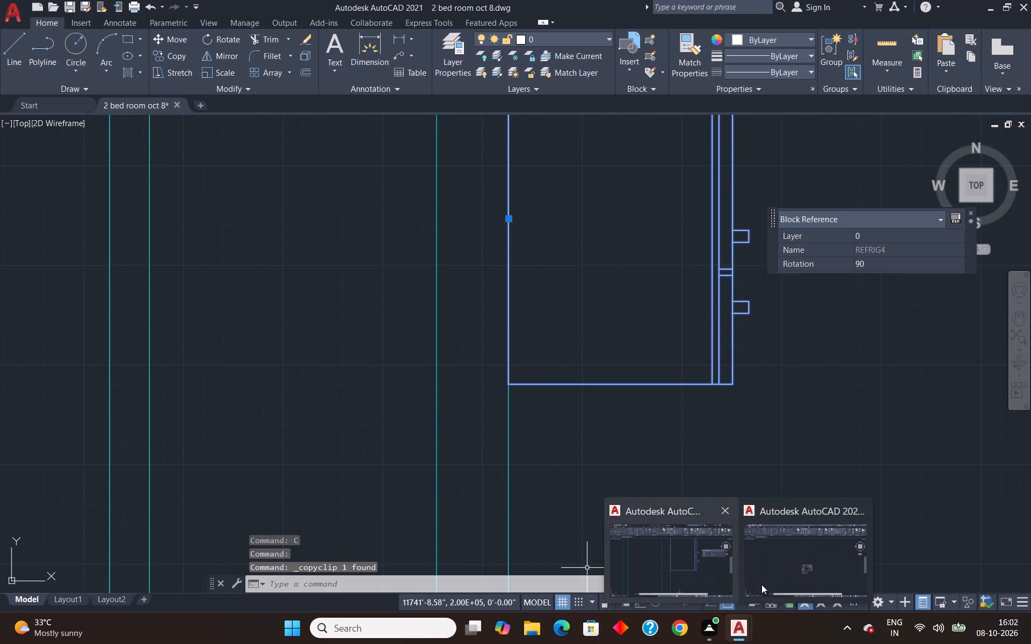
click(767, 583)
key(ctrl+v)
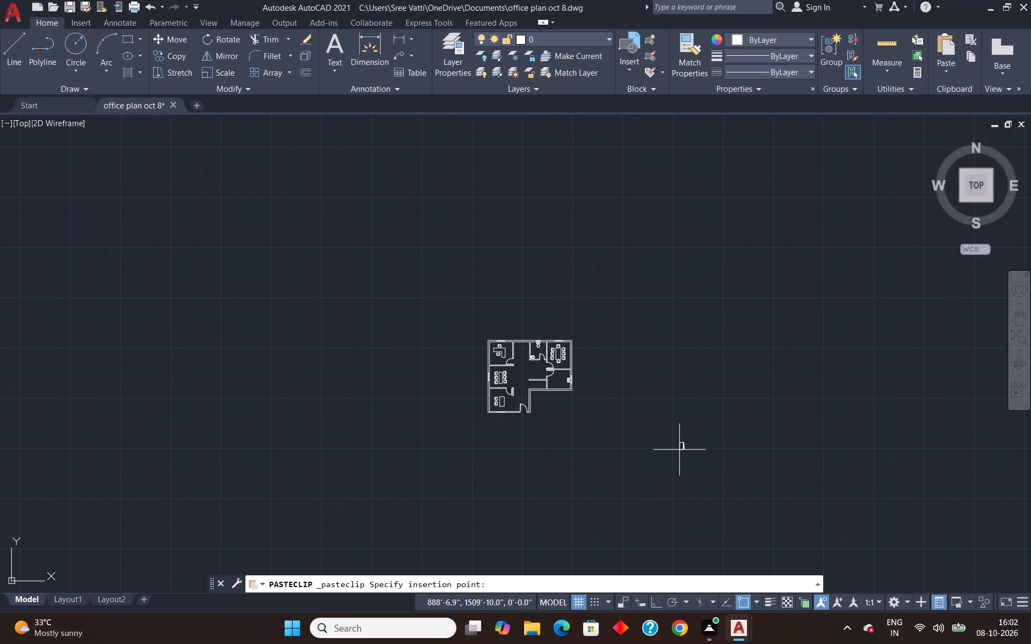
scroll(551, 377, up, 5)
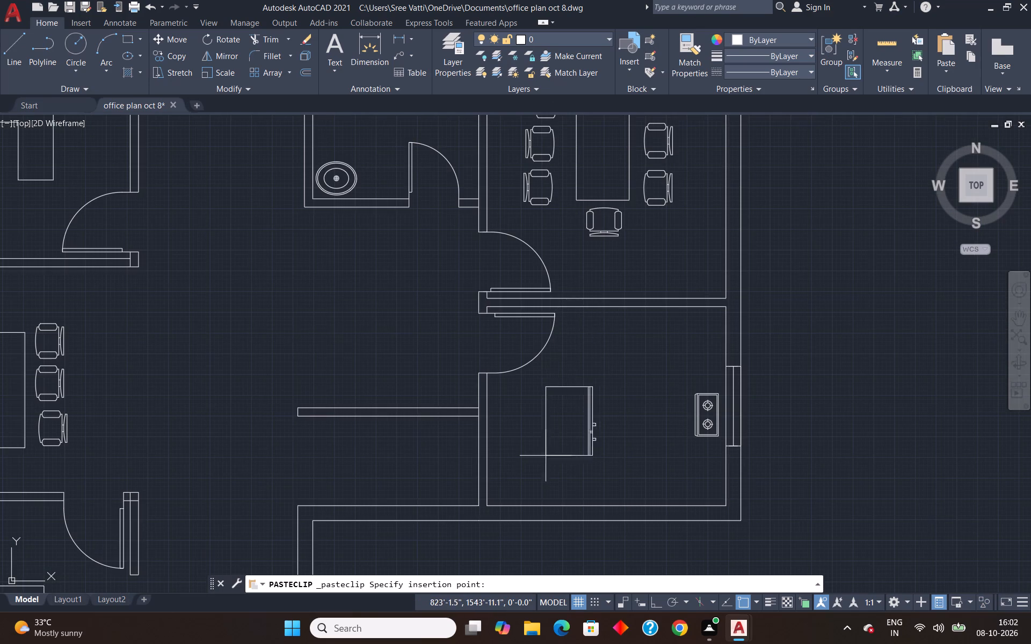
click(540, 472)
Rotate the pasted refrigerator 90 degrees counterclockwise so its door handles face the top of the plan.
click(579, 472)
text(ro)
key(Return)
click(583, 441)
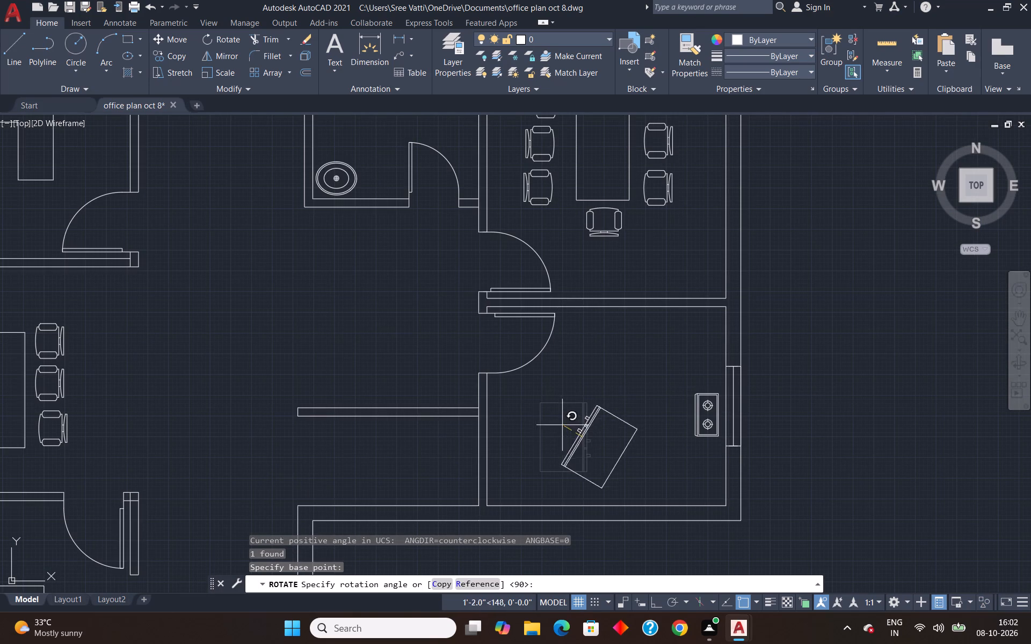
key(F8)
click(599, 408)
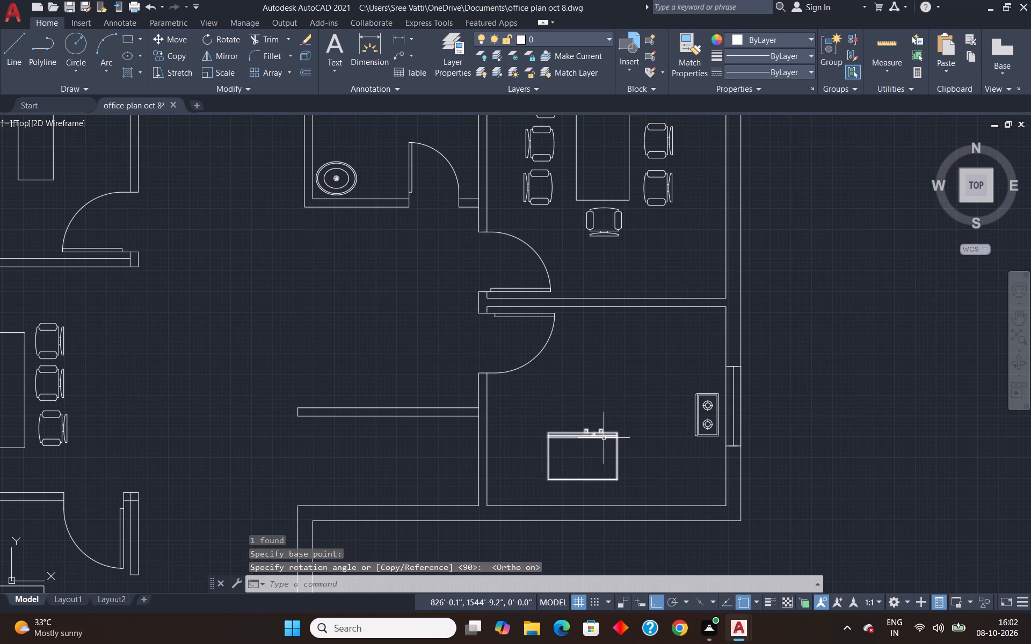
Move the refrigerator into the lower-left corner of the lower-right room, with its back against the bottom wall.
click(604, 438)
key(m)
key(Return)
click(615, 478)
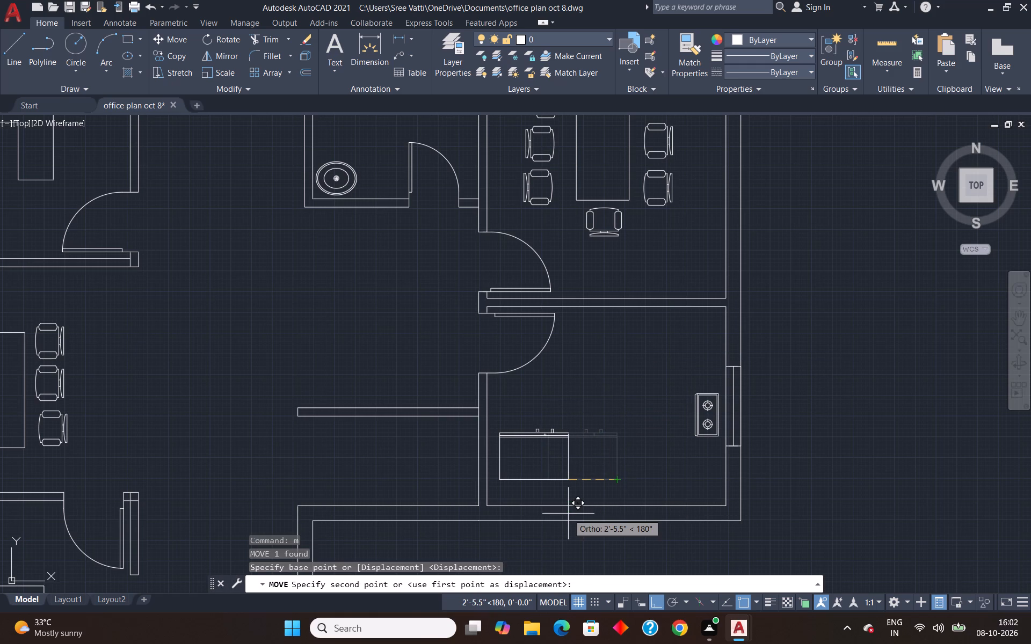
key(F8)
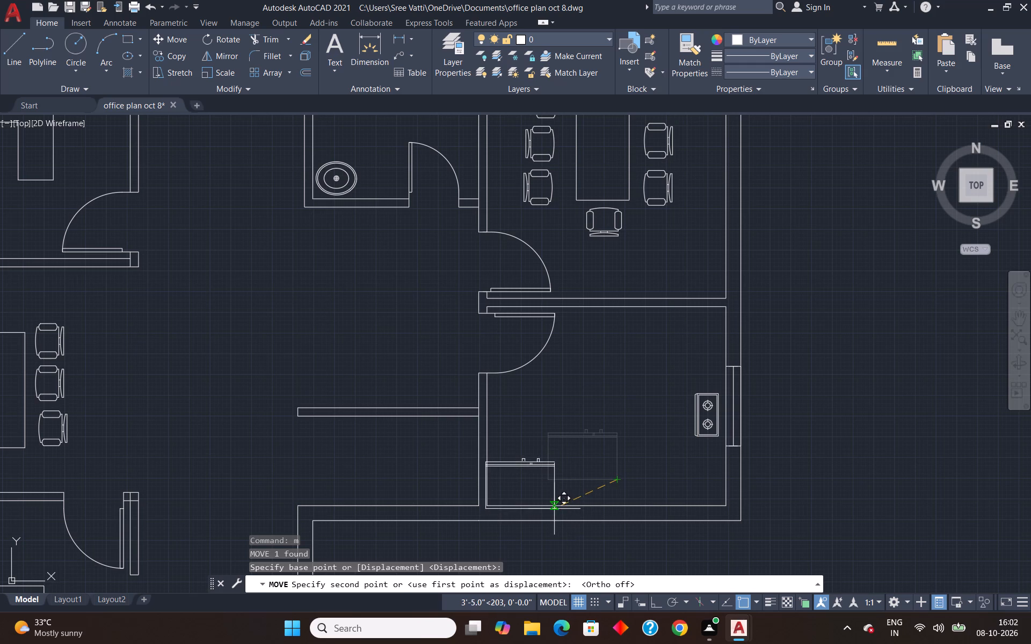
scroll(557, 502, up, 2)
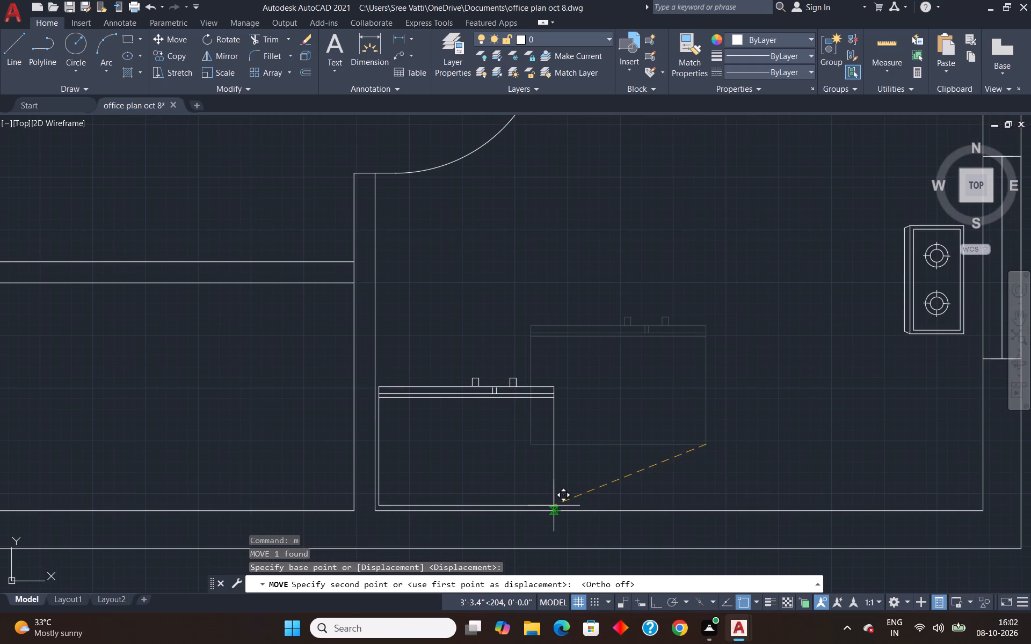
double_click(554, 506)
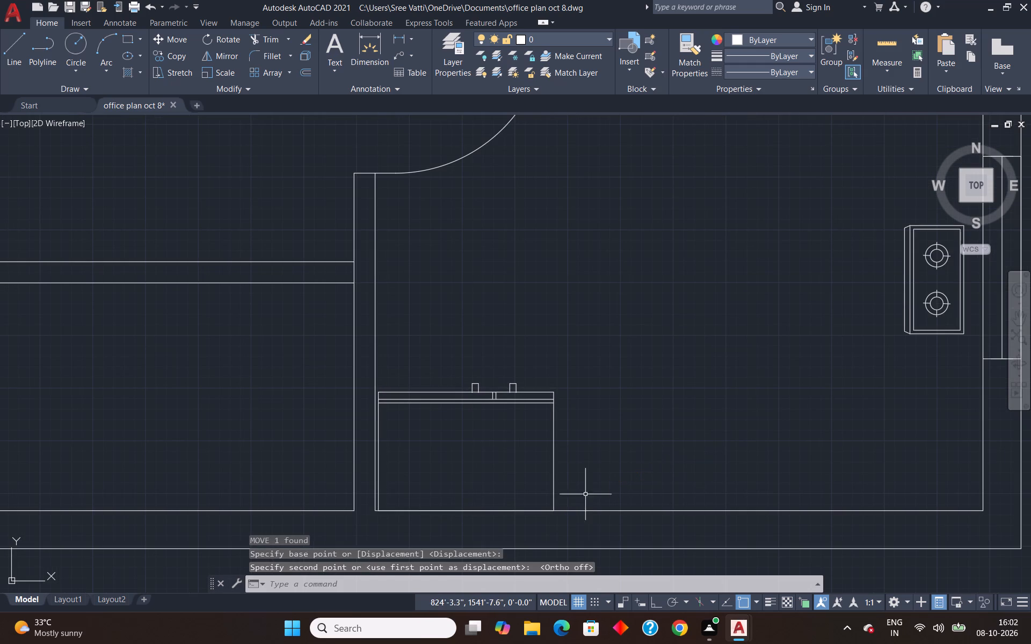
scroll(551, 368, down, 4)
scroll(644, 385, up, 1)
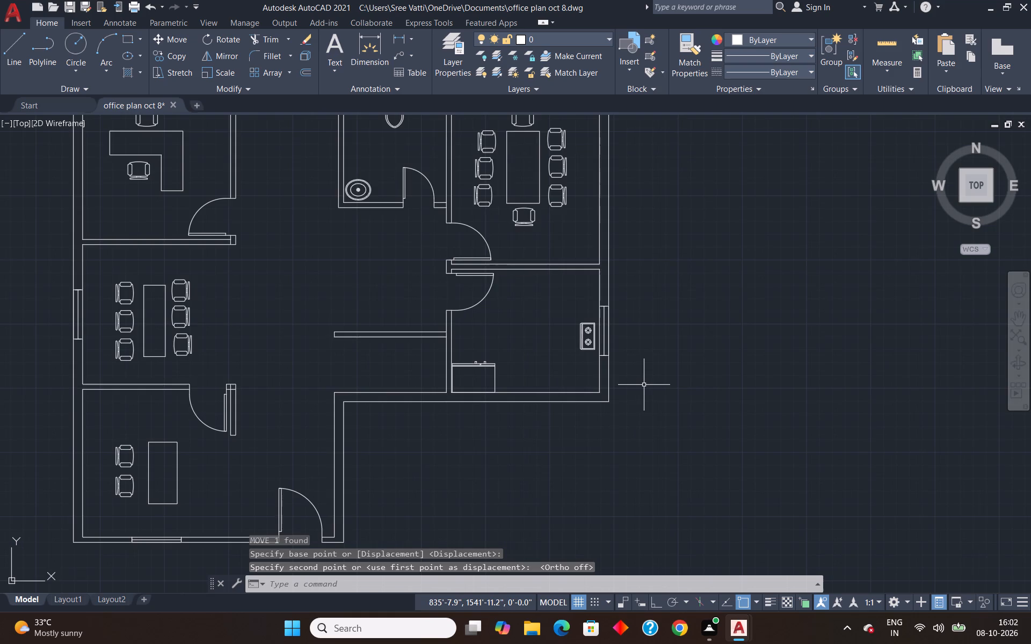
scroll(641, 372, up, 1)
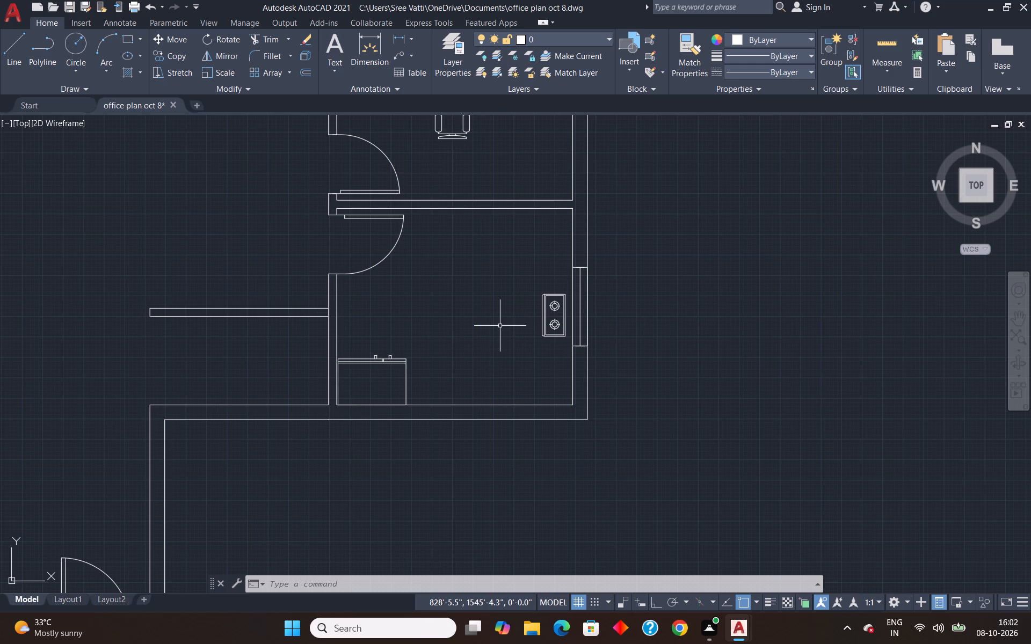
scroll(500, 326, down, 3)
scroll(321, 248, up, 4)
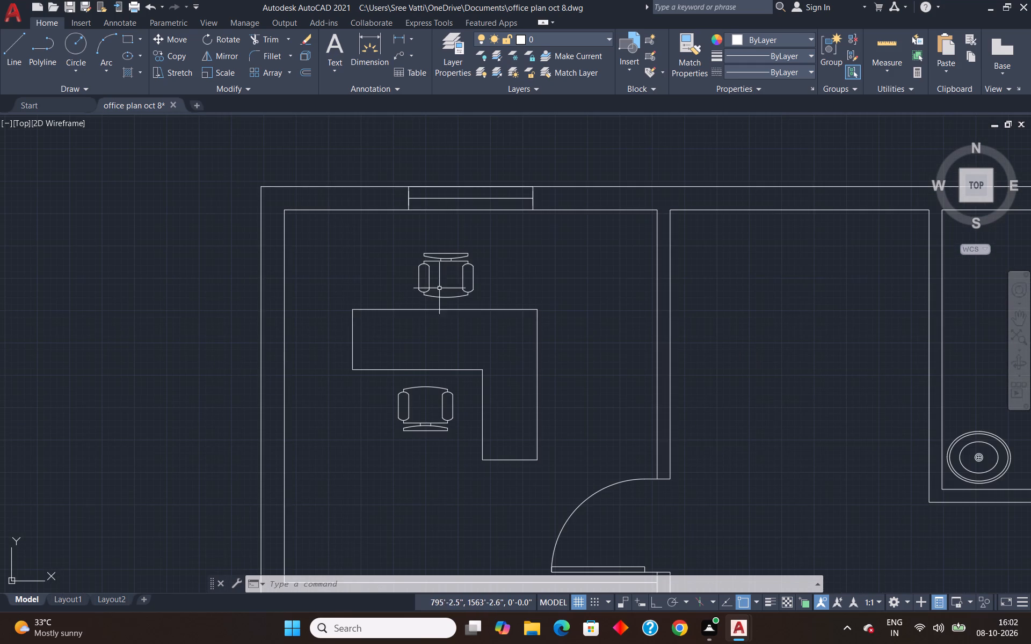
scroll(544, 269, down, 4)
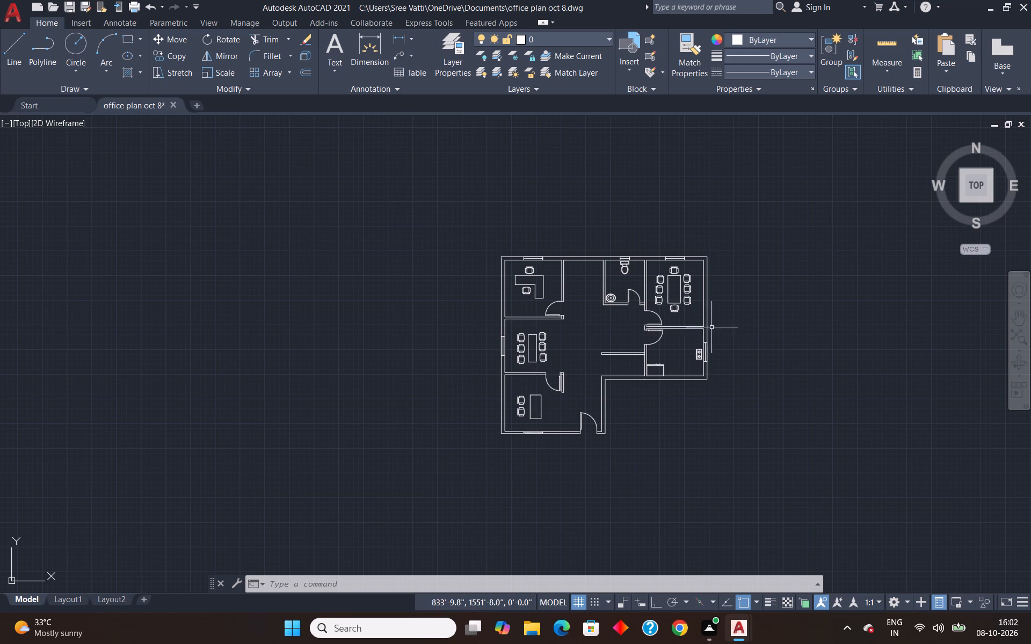
Open the "drop-in_kitchen_sinks" drawing from the Downloads folder and copy the SINK_2 double-bowl sink block.
click(535, 636)
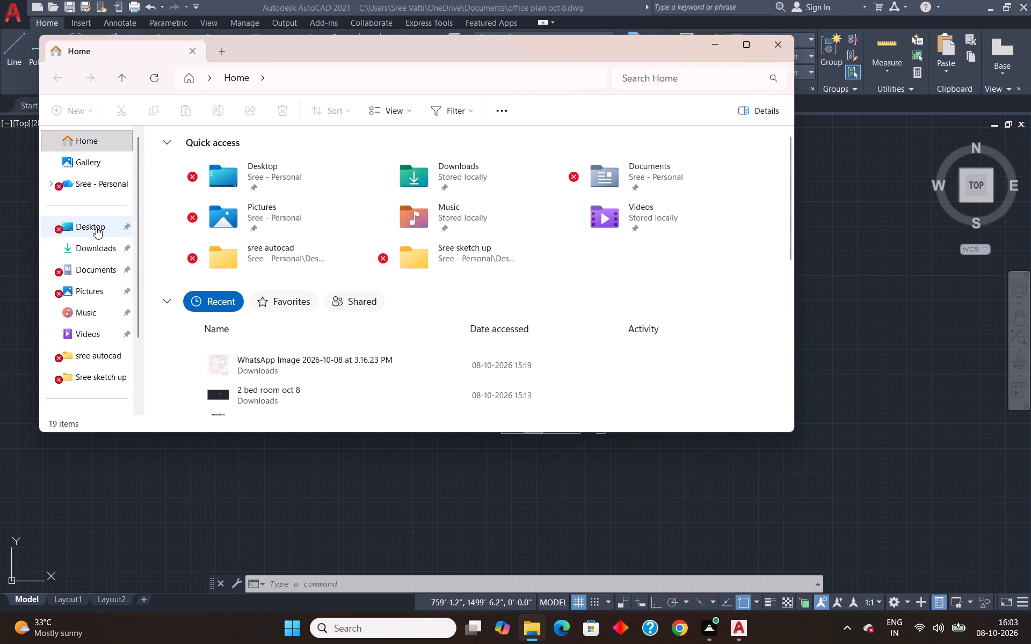
click(96, 243)
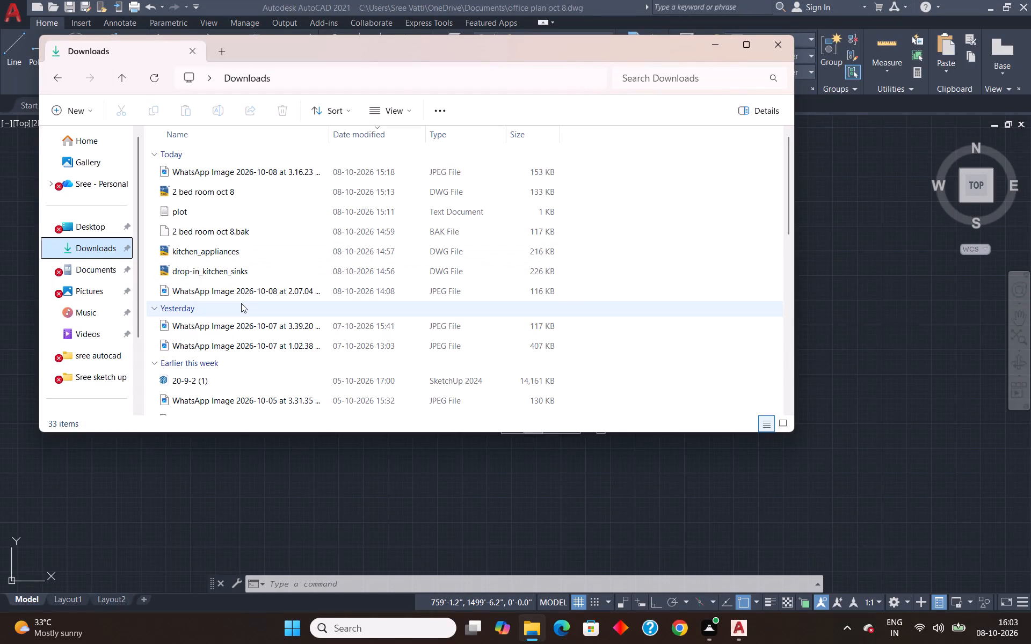
double_click(238, 275)
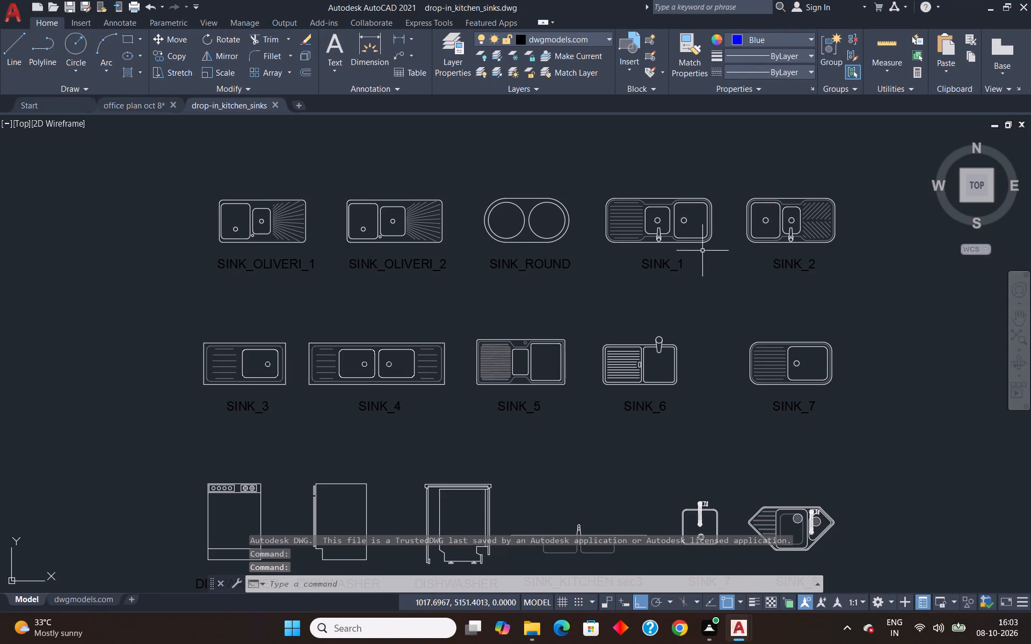
click(811, 240)
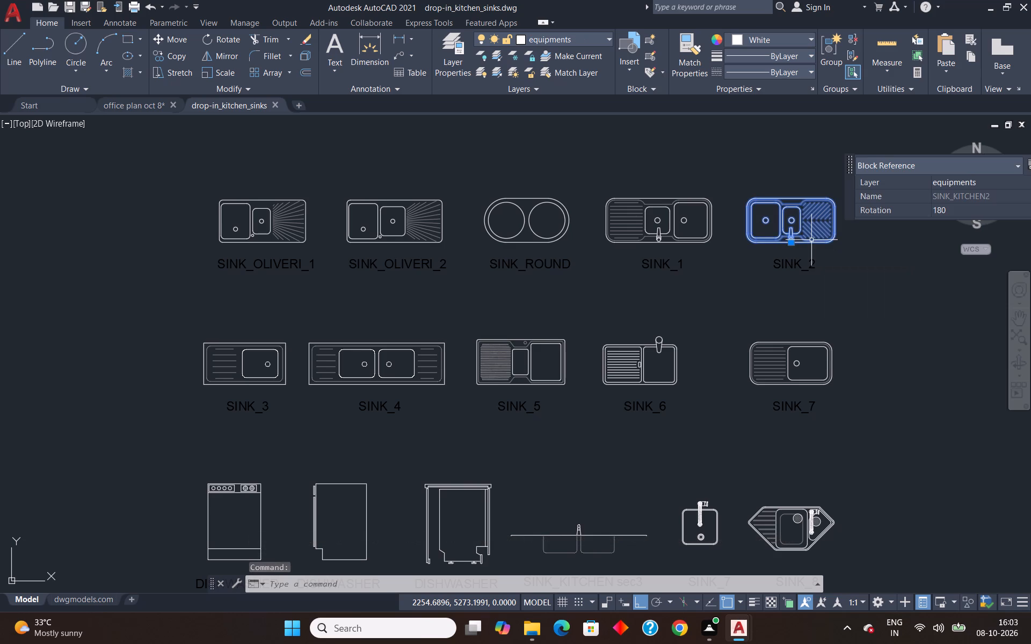
key(ctrl+c)
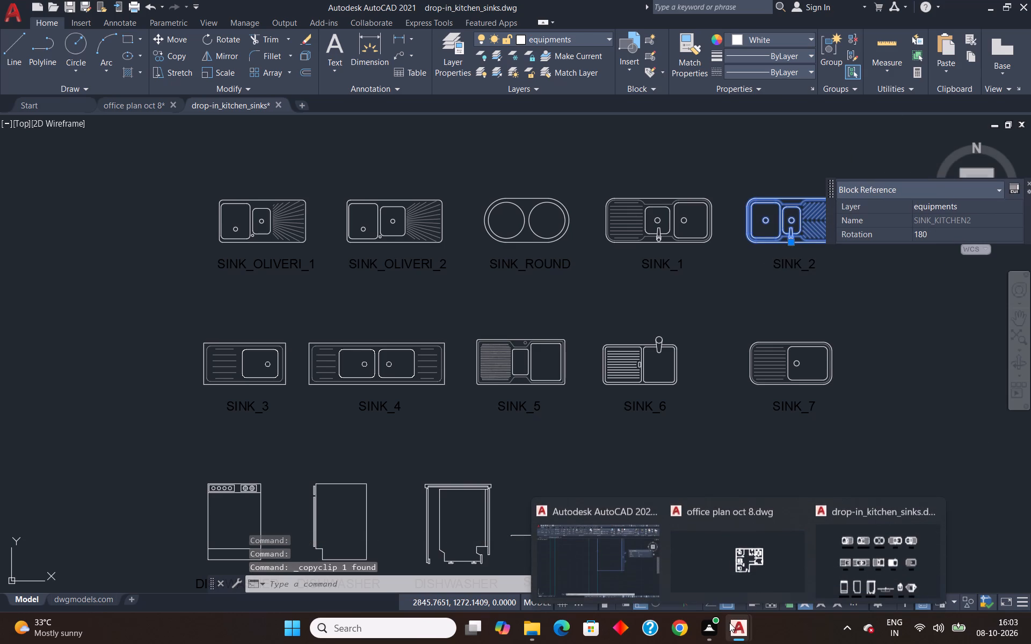
Switch to "office plan oct 8" and paste the copied sink in the empty space west of the floor plan.
click(749, 583)
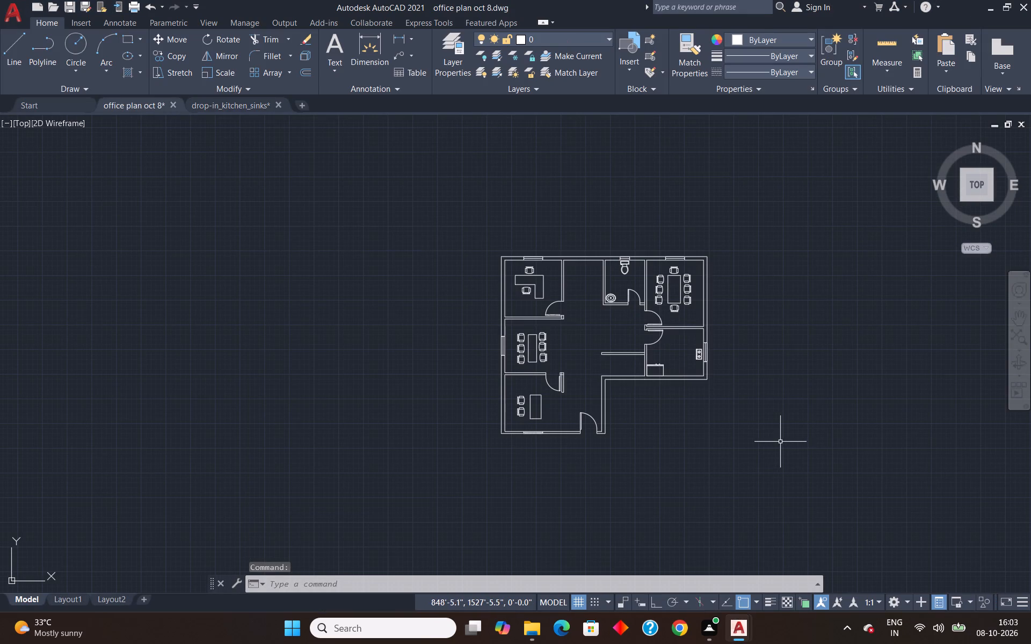
key(ctrl+v)
click(74, 405)
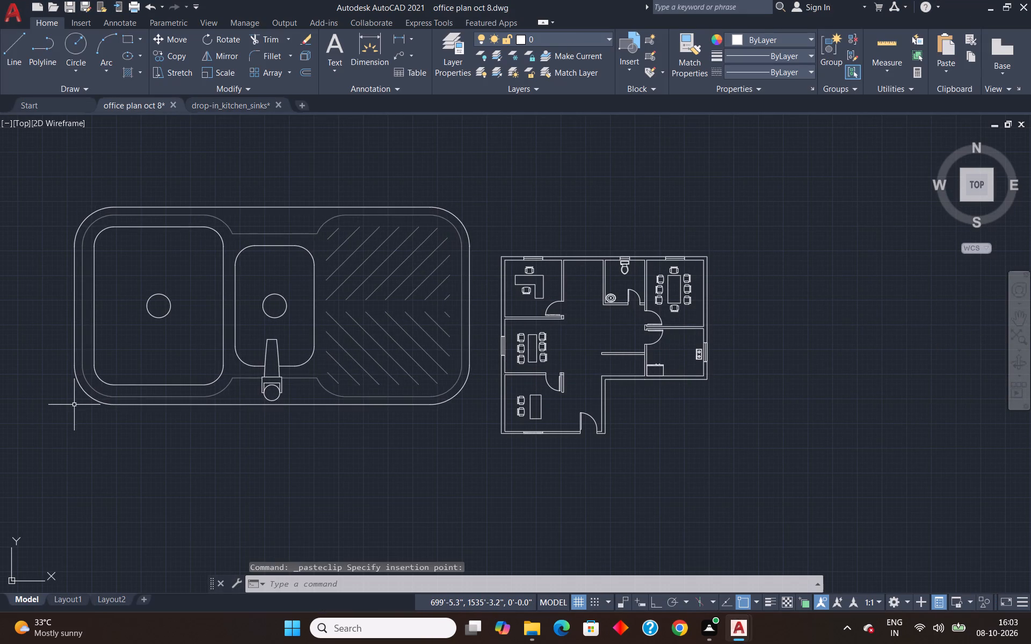
Scale the pasted sink down, using a base point near its small bowl, to roughly the size of the plan's furniture.
click(161, 390)
click(179, 409)
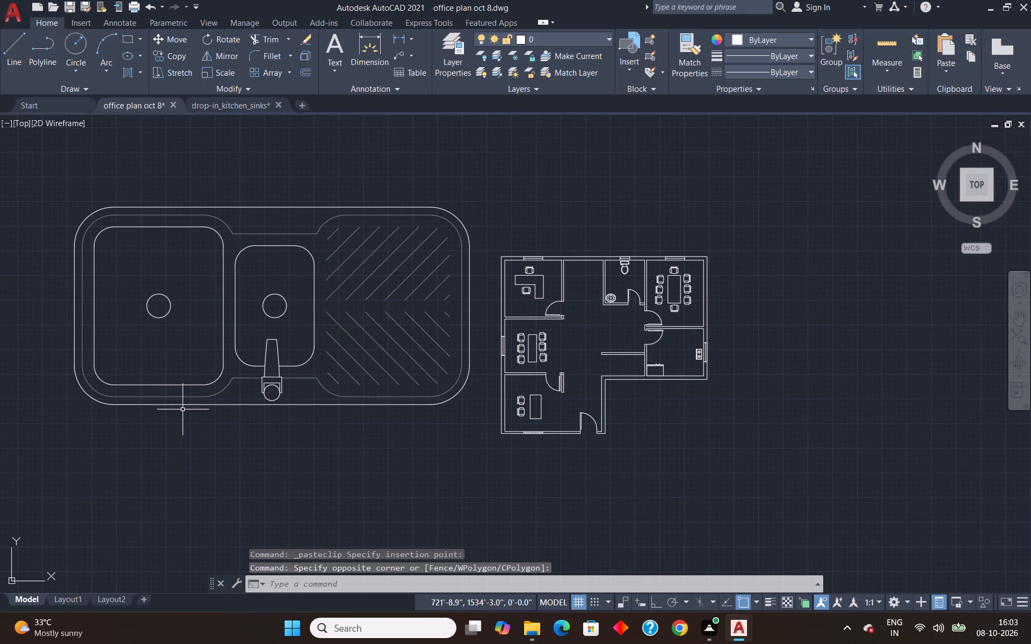
click(216, 405)
text(sc)
key(Return)
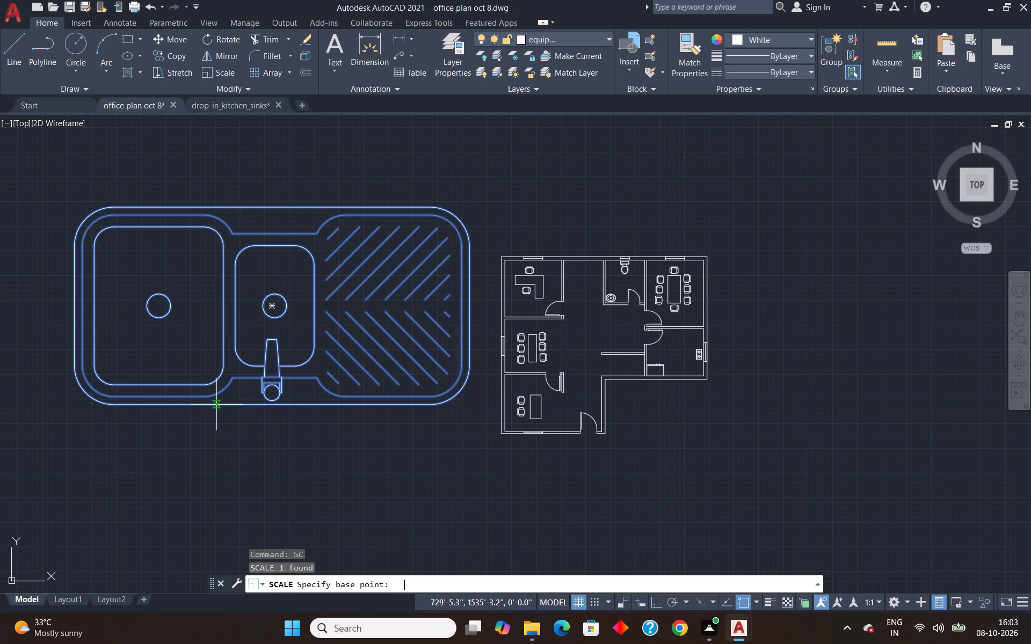
click(216, 405)
click(278, 301)
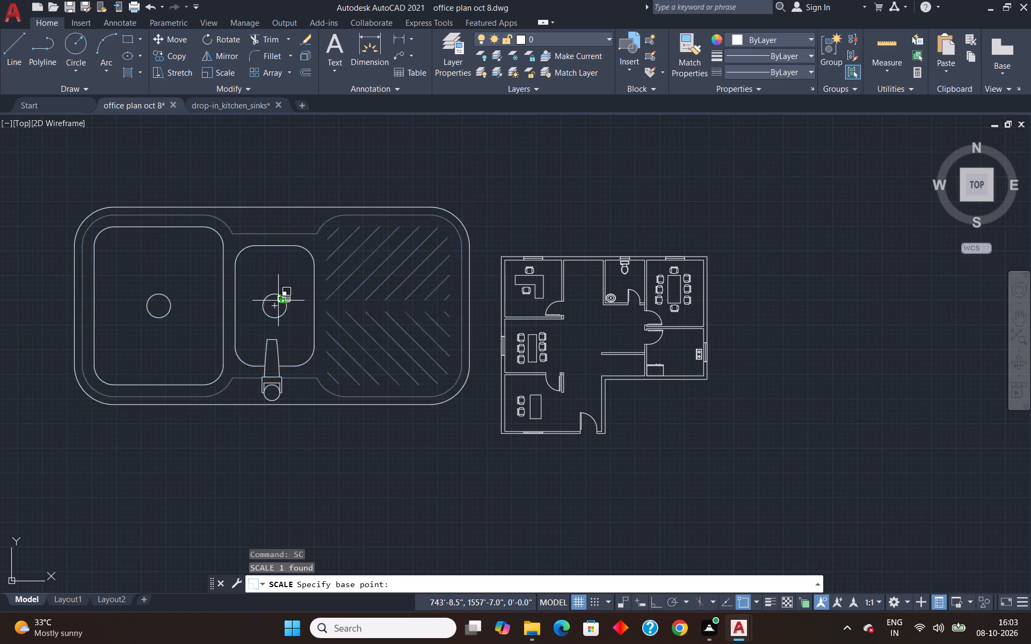
click(272, 297)
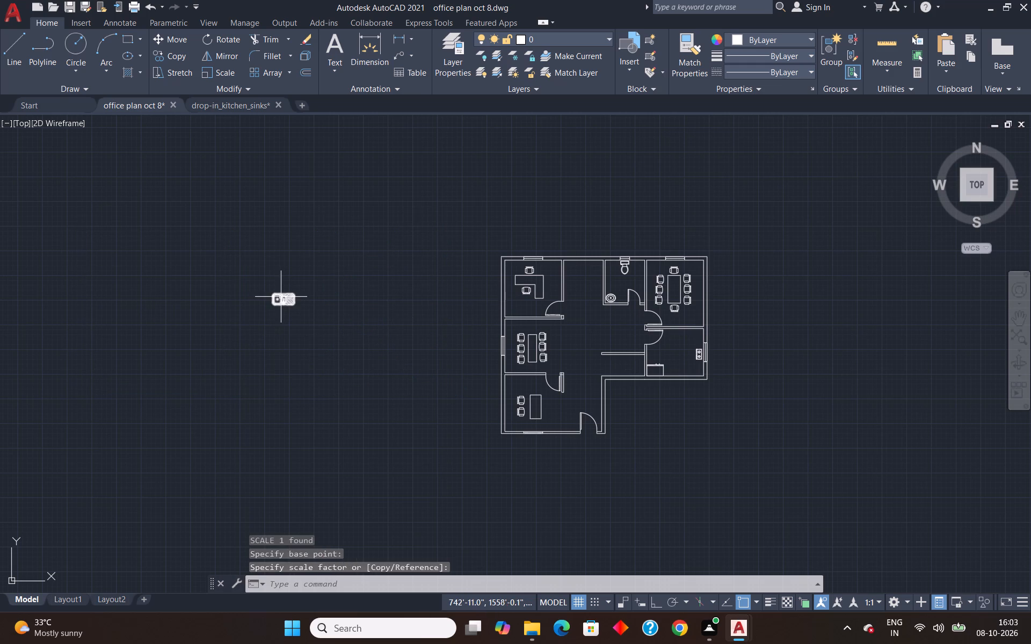
Move the reduced sink into the lower-right kitchen, between the refrigerator and the stove.
click(281, 297)
key(m)
key(Return)
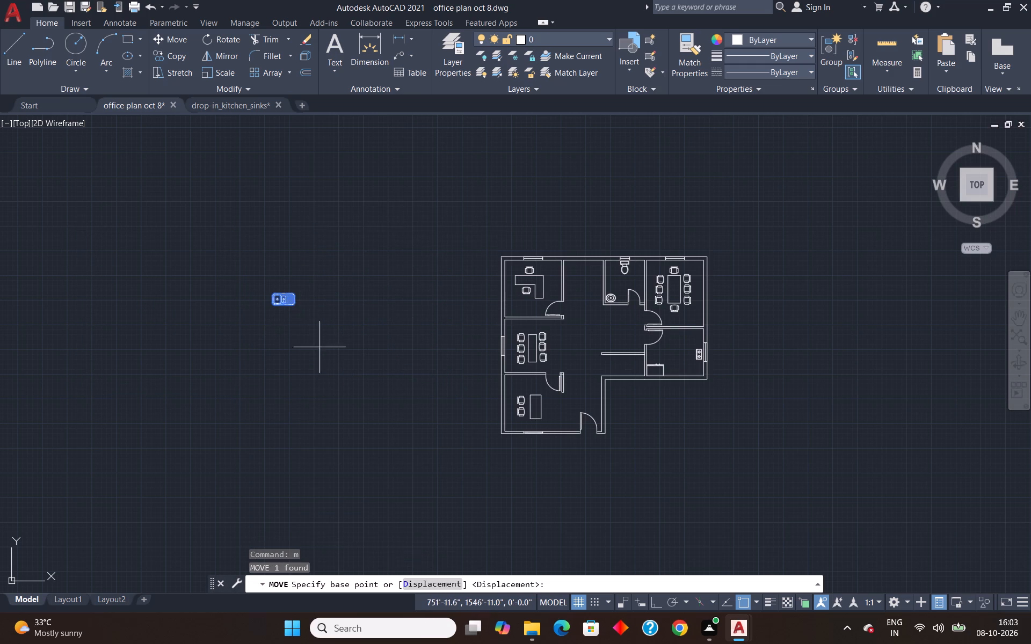
click(278, 299)
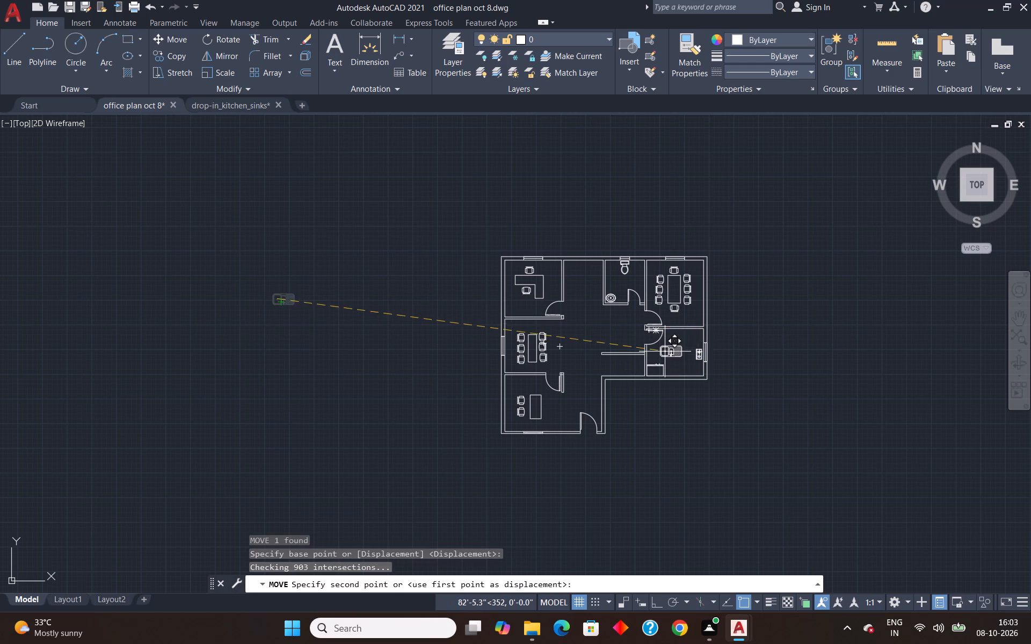
scroll(665, 352, up, 5)
click(665, 328)
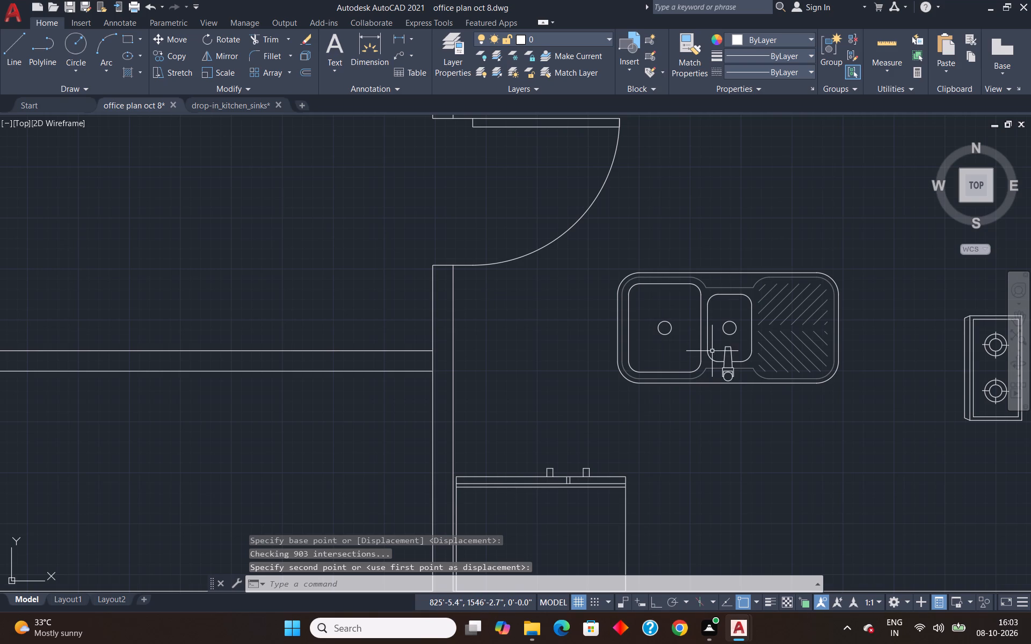
Scale the kitchen sink down to about a quarter of its size, using a base point in the small bowl.
click(705, 347)
click(706, 331)
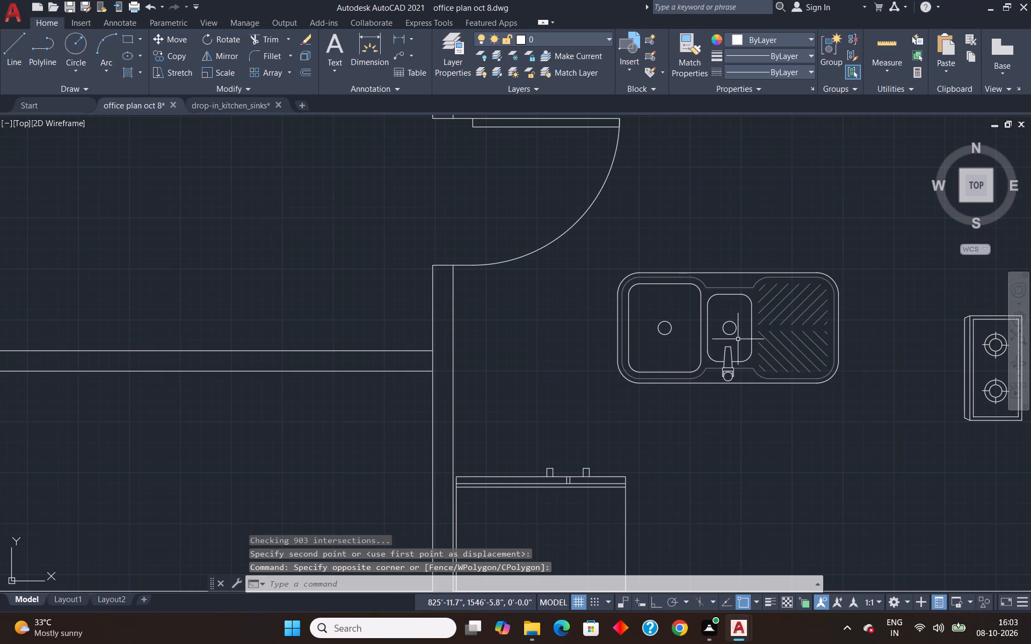
click(735, 333)
text(sc)
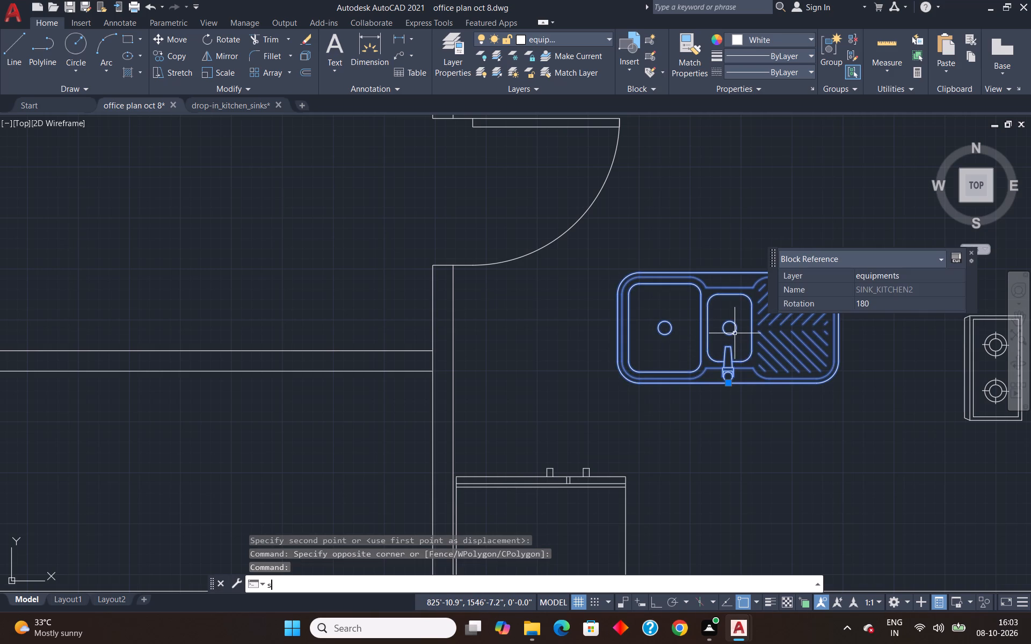
key(Return)
click(736, 333)
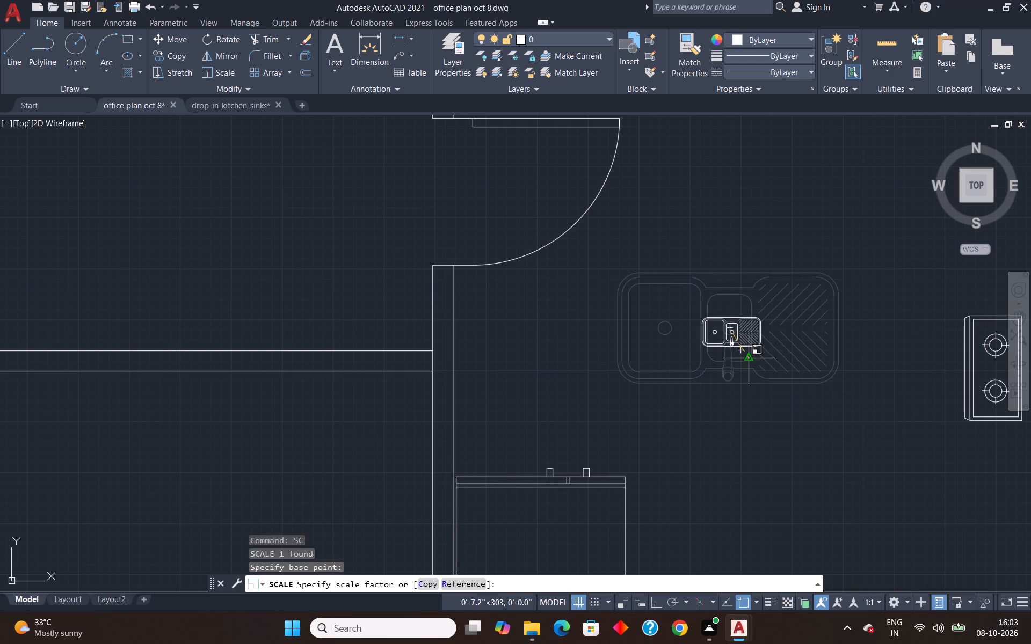
click(749, 356)
Move the sink into the kitchen's lower-right corner, just above the bottom wall and below the stove.
click(749, 342)
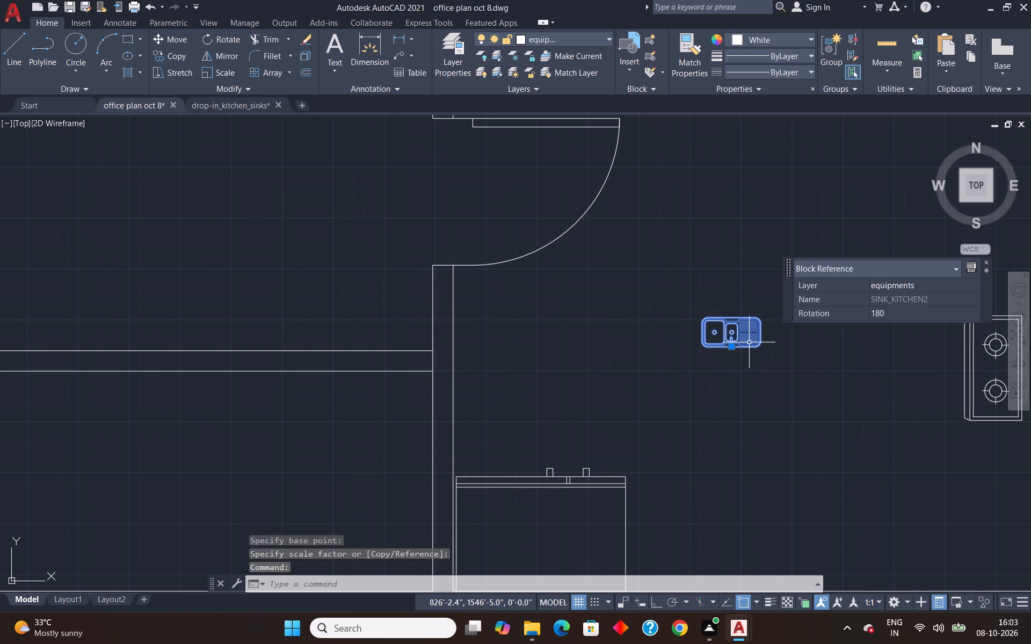
key(m)
key(Return)
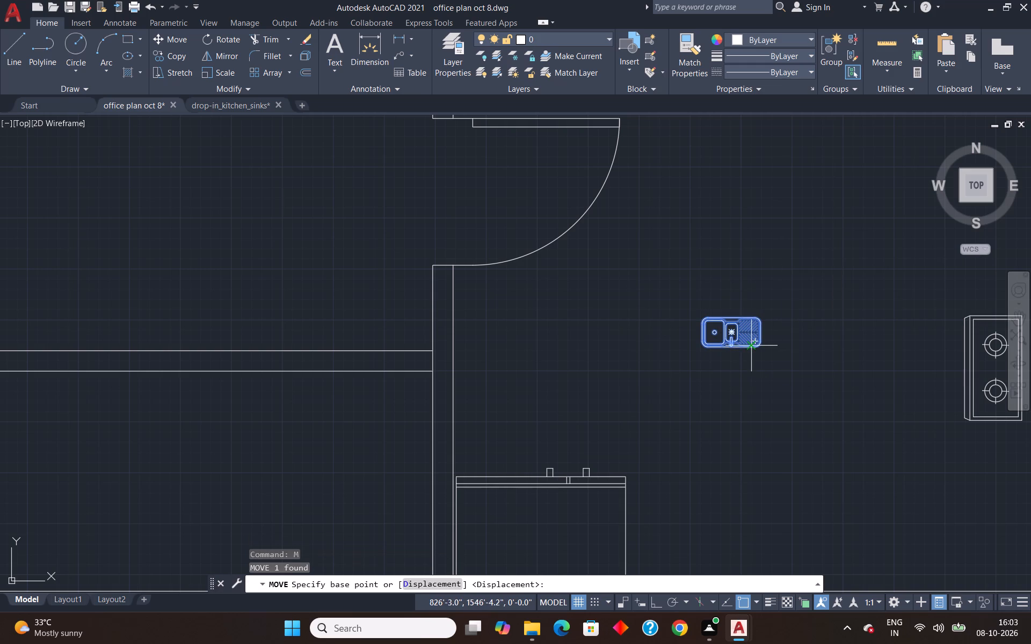
drag(753, 347, 766, 390)
scroll(739, 369, down, 4)
scroll(773, 402, up, 1)
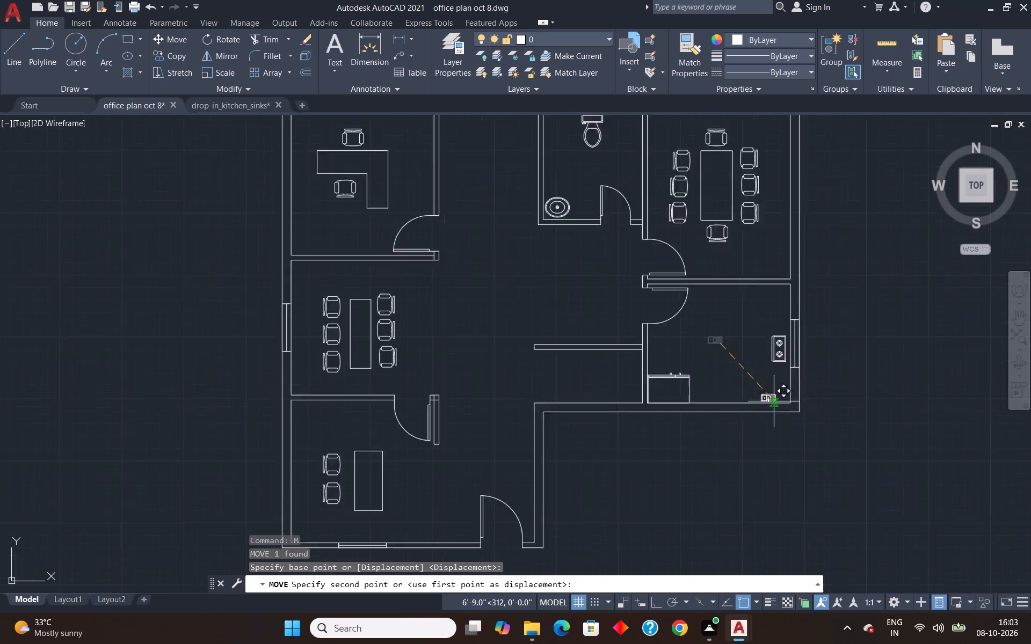
scroll(774, 401, up, 4)
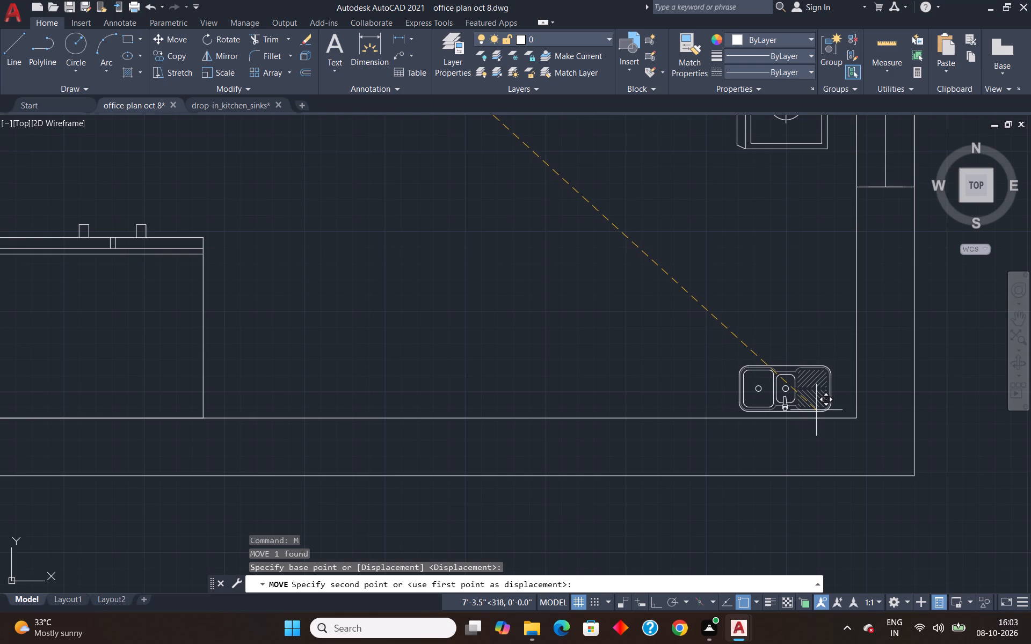
click(823, 408)
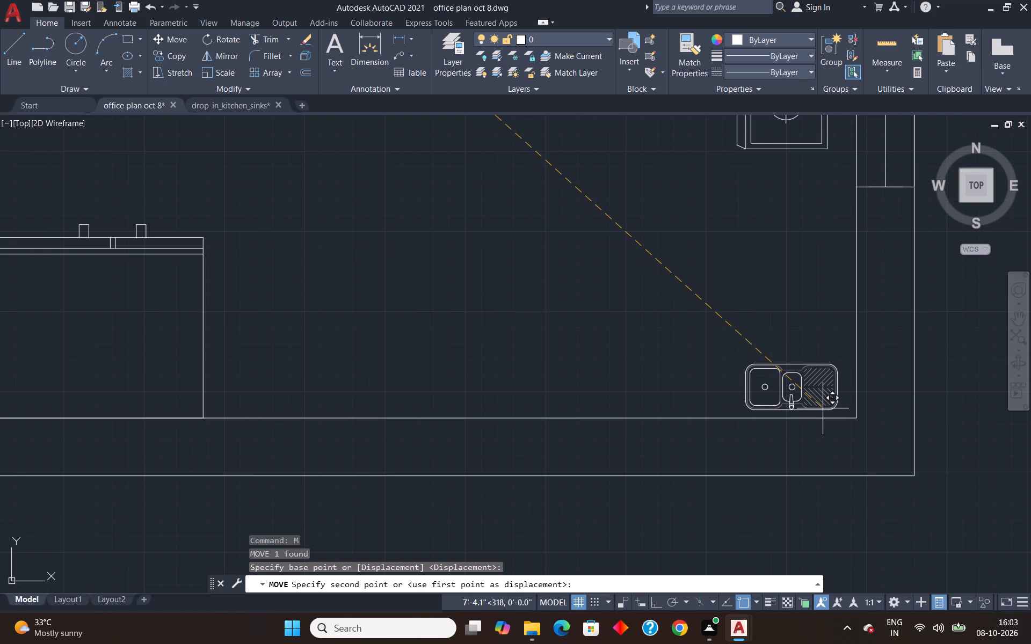
Scale the sink up to about three times its size, using a base point at the small bowl.
click(827, 392)
text(sc)
key(Return)
click(788, 386)
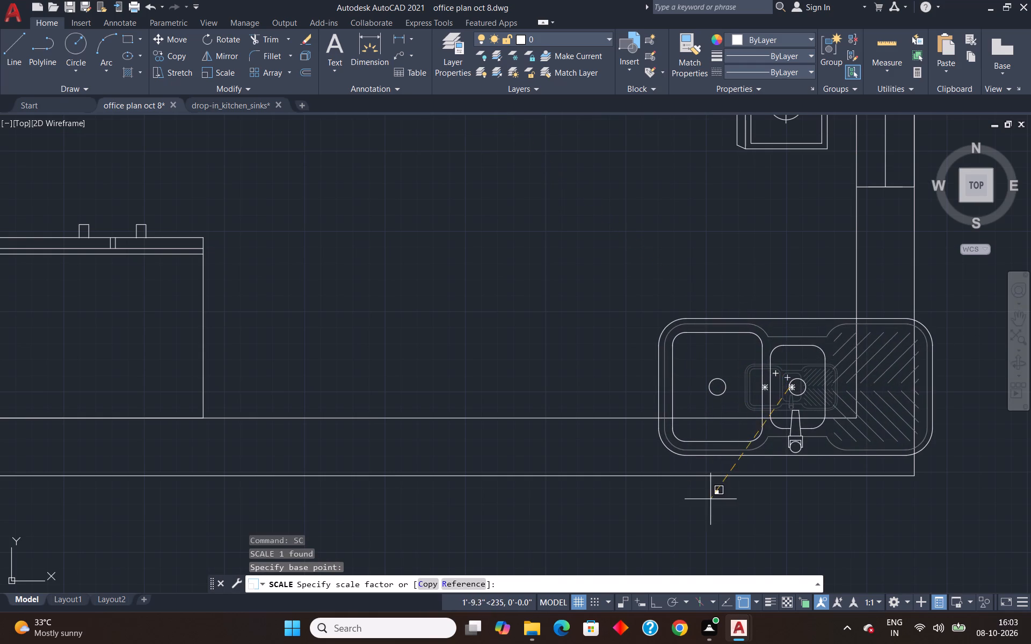
click(714, 510)
Move the enlarged sink off the walls so it sits inside the kitchen's lower-right corner.
click(768, 334)
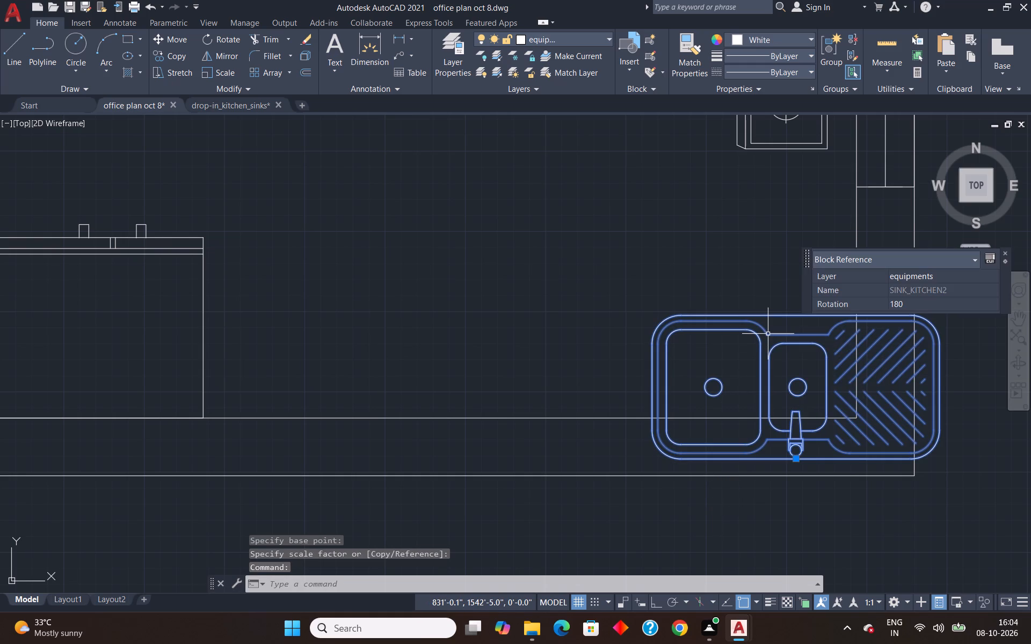
key(m)
key(Return)
click(768, 334)
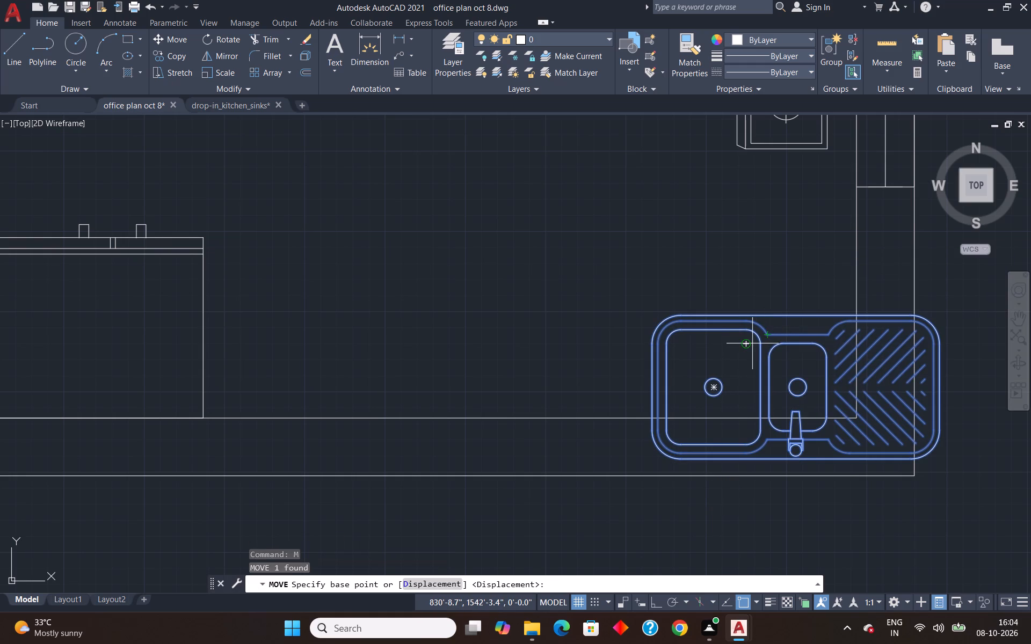
click(746, 346)
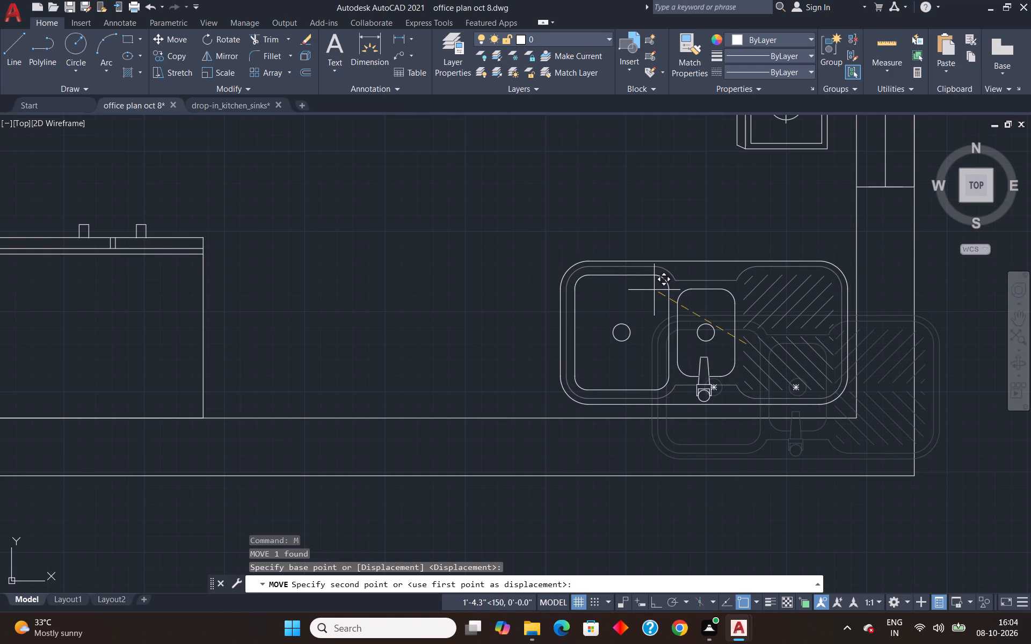
click(655, 292)
Scale the sink down to about 70% of its size, with the base point near the large bowl's upper-right corner.
scroll(768, 323, down, 5)
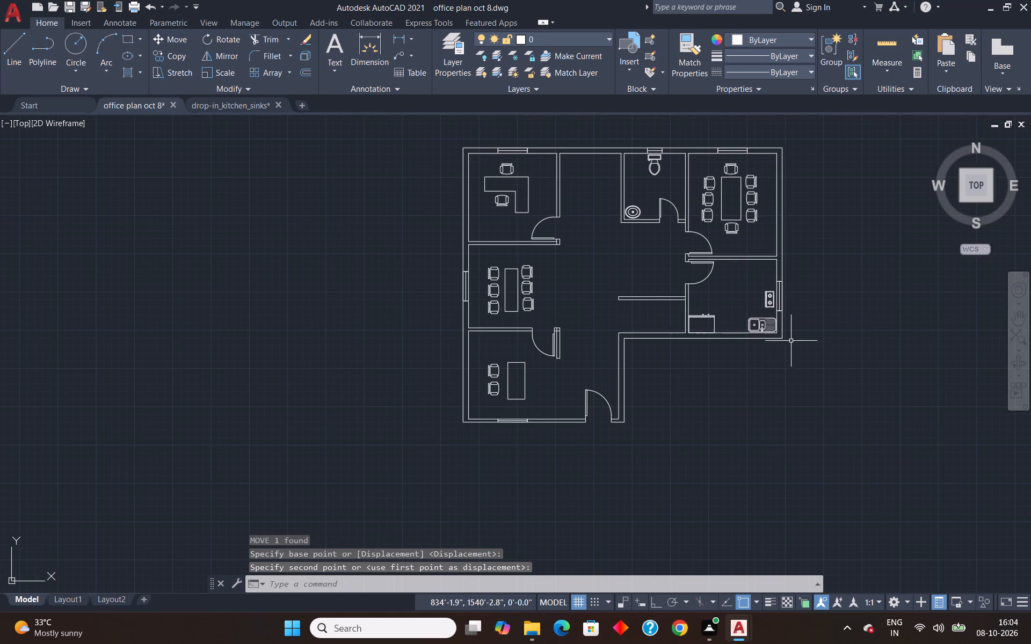
scroll(790, 339, up, 3)
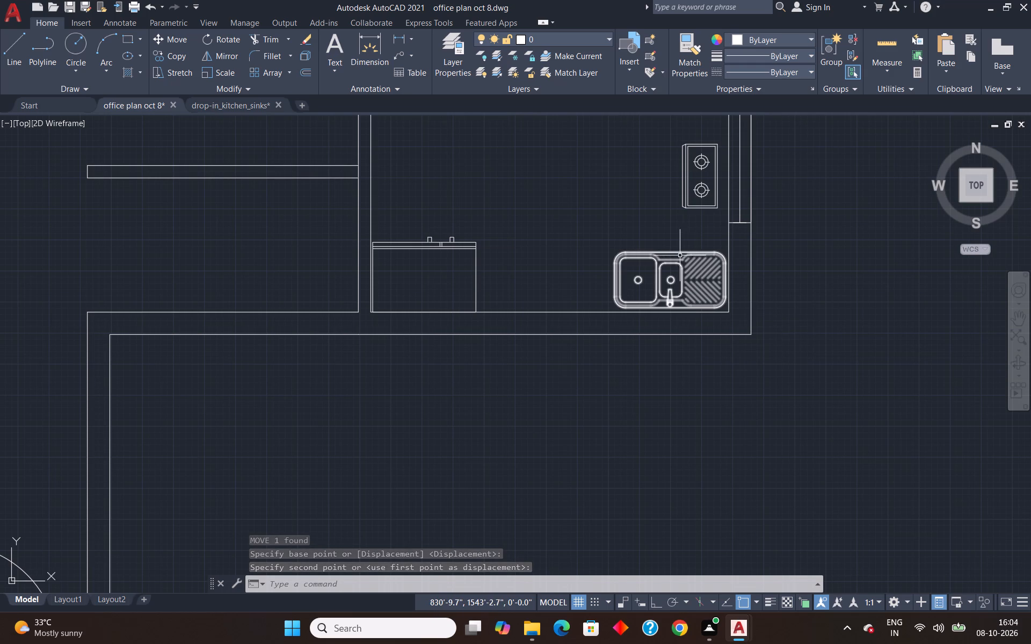
scroll(661, 255, up, 2)
click(640, 257)
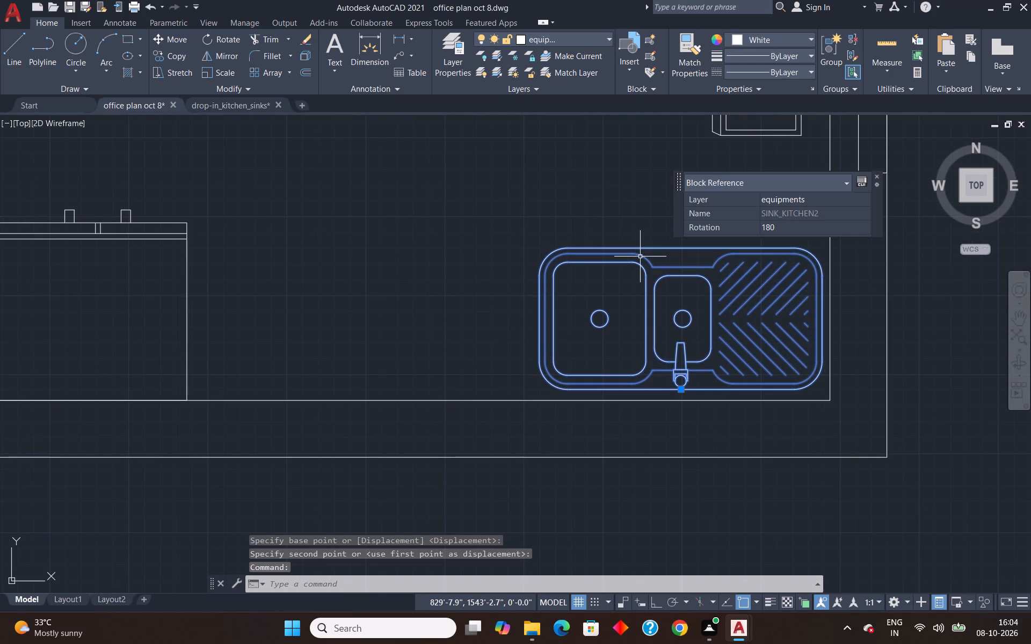
text(sc)
key(Return)
click(640, 257)
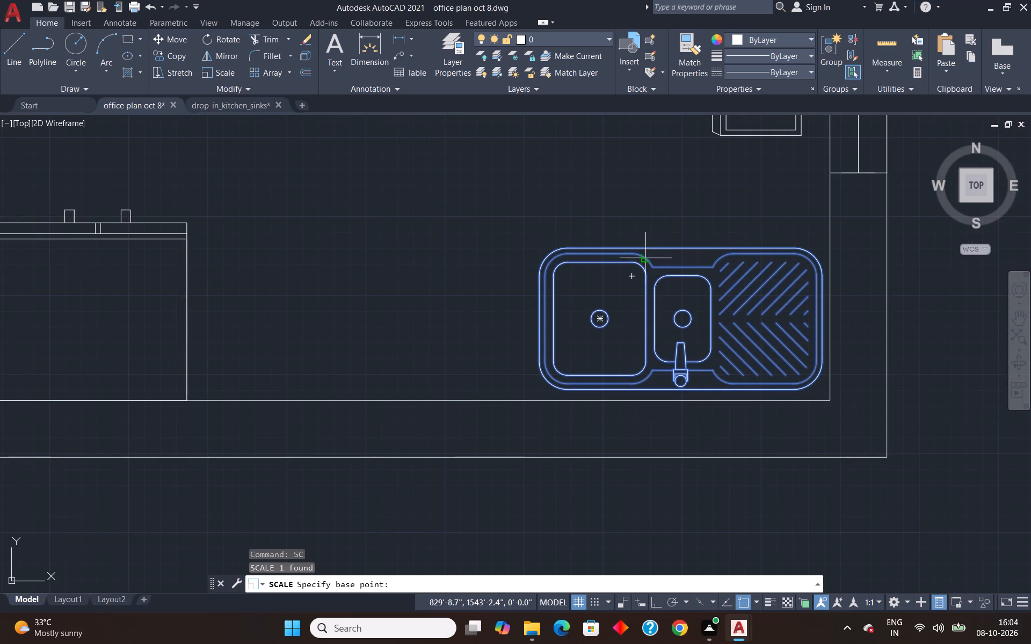
click(630, 273)
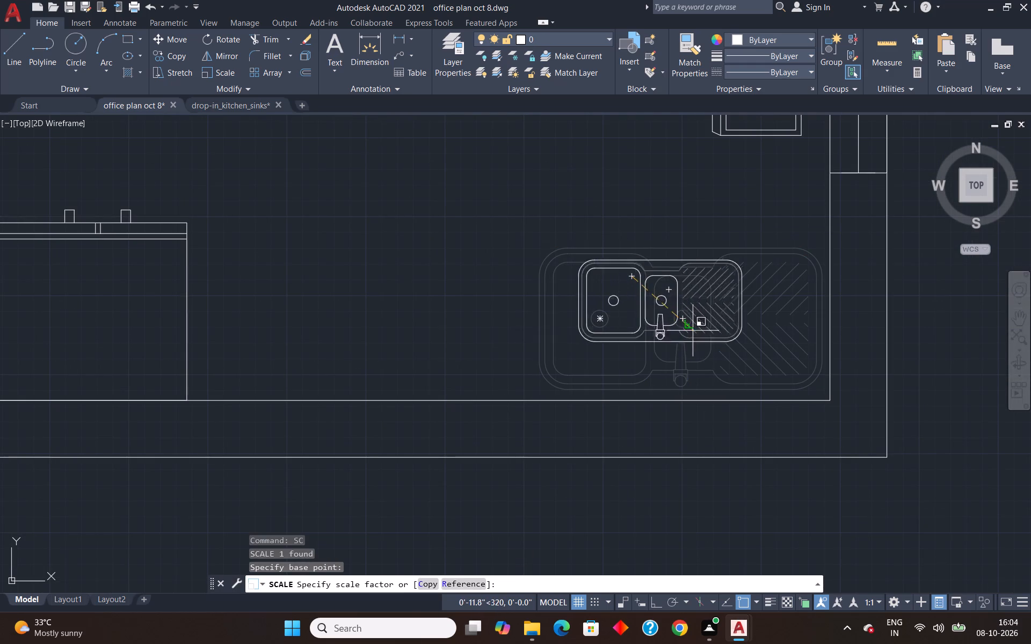
click(707, 340)
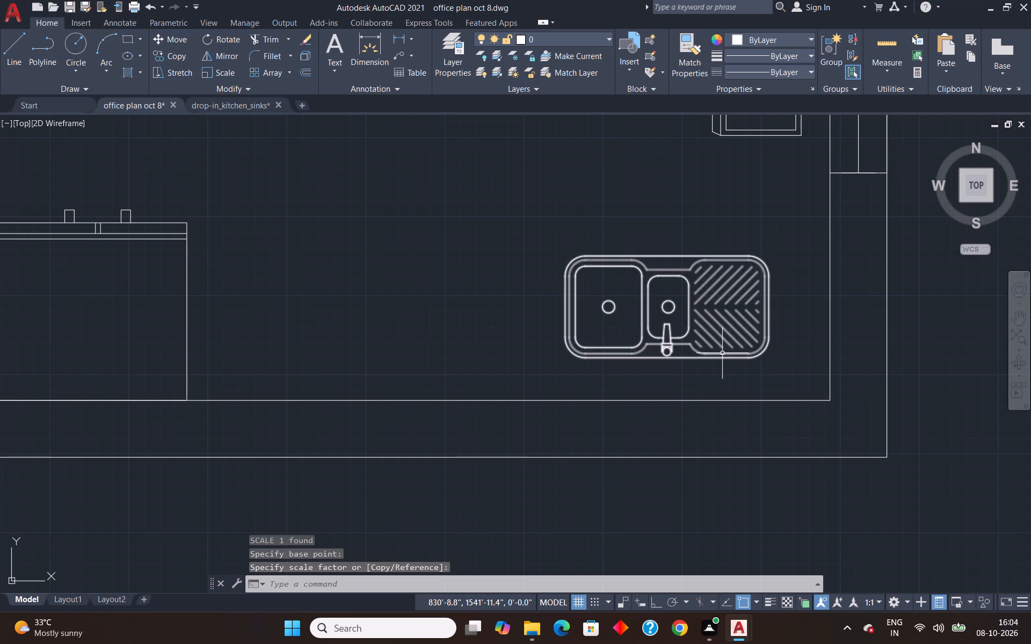
Move the resized sink into the kitchen's lower-right corner, leaving small gaps to the bottom and right walls.
click(722, 353)
key(m)
key(Return)
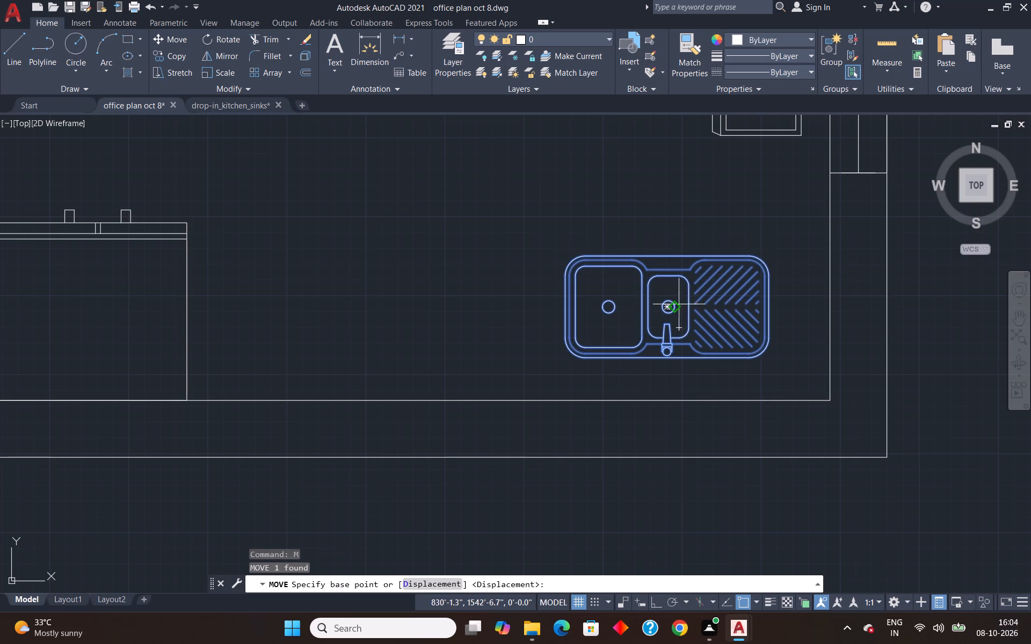
click(666, 302)
click(718, 333)
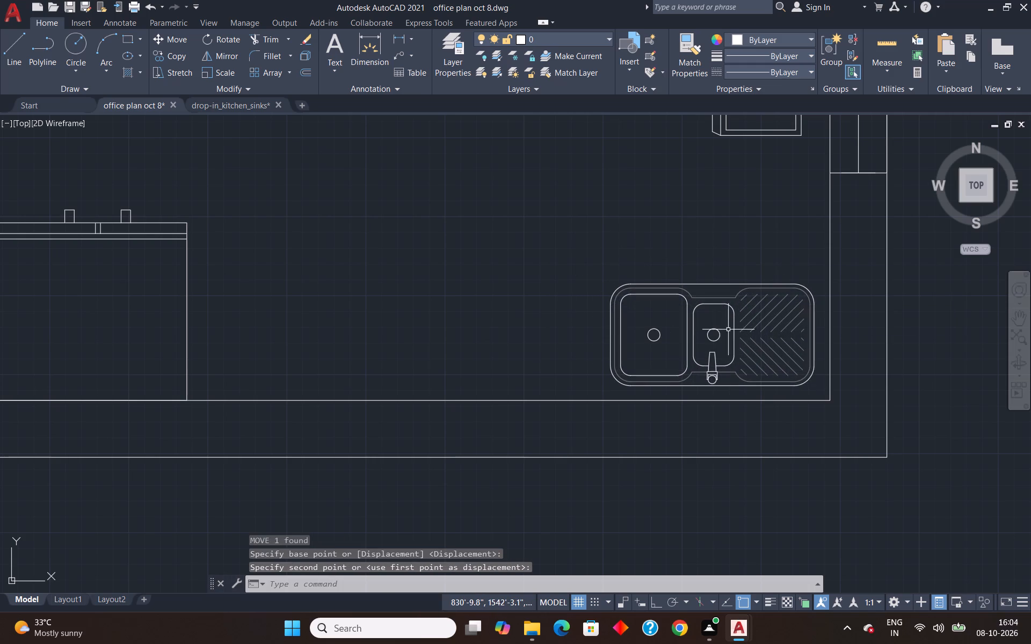
scroll(728, 330, down, 3)
scroll(746, 286, up, 2)
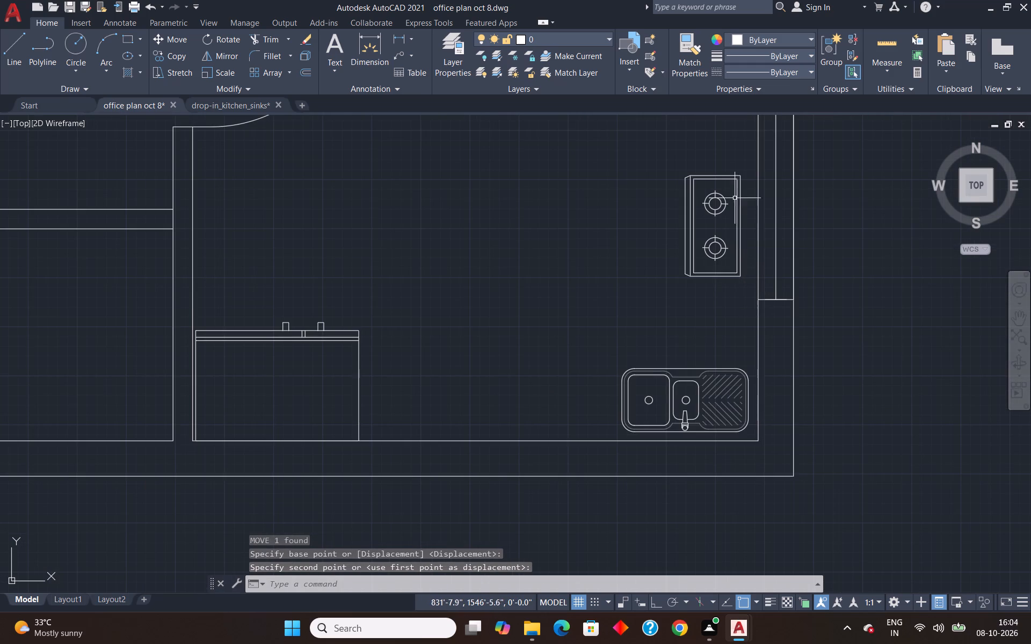
Scale the two-burner stove down to about 73% of its size, using the lower burner's centre as base point.
click(744, 165)
click(657, 286)
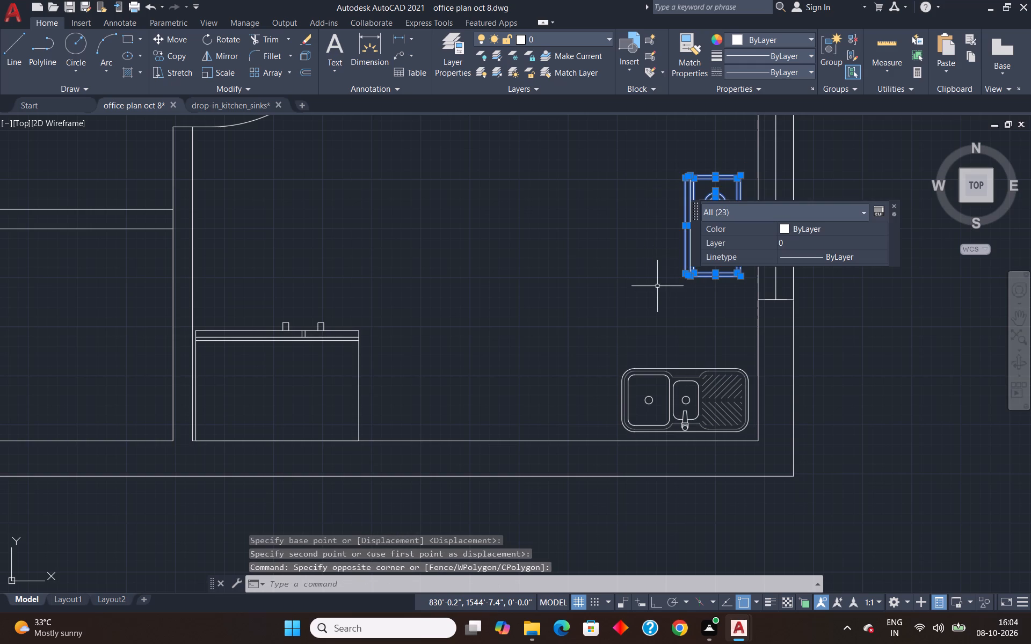
text(sc)
key(Return)
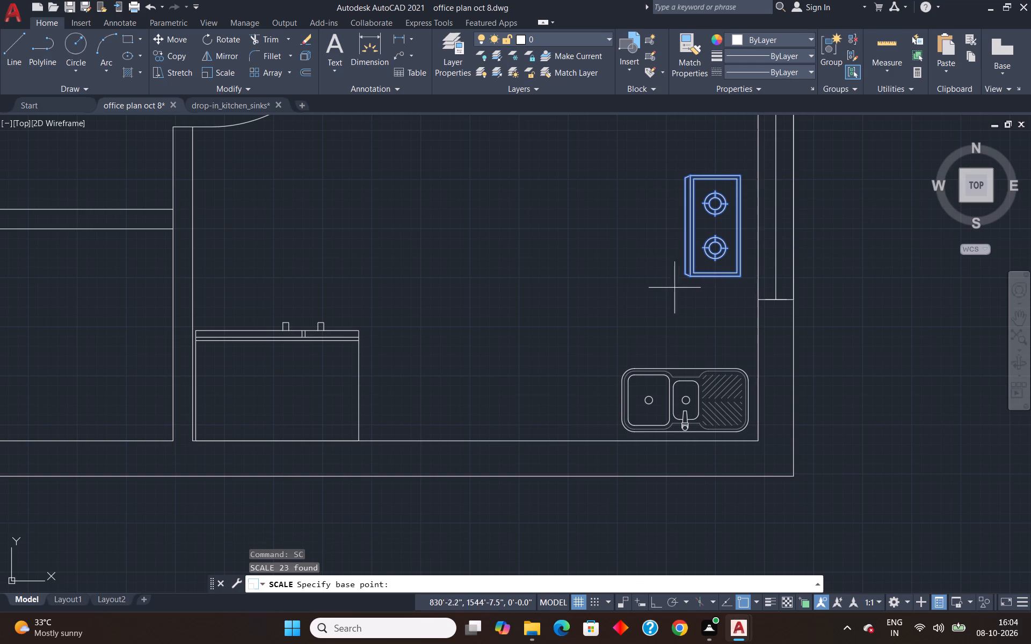
click(714, 248)
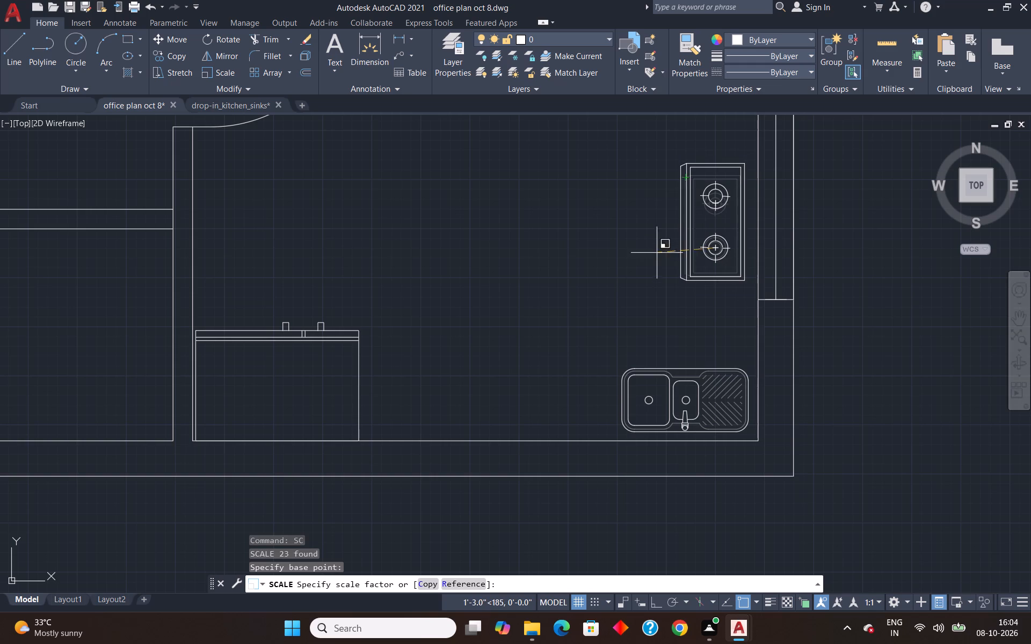
key(space)
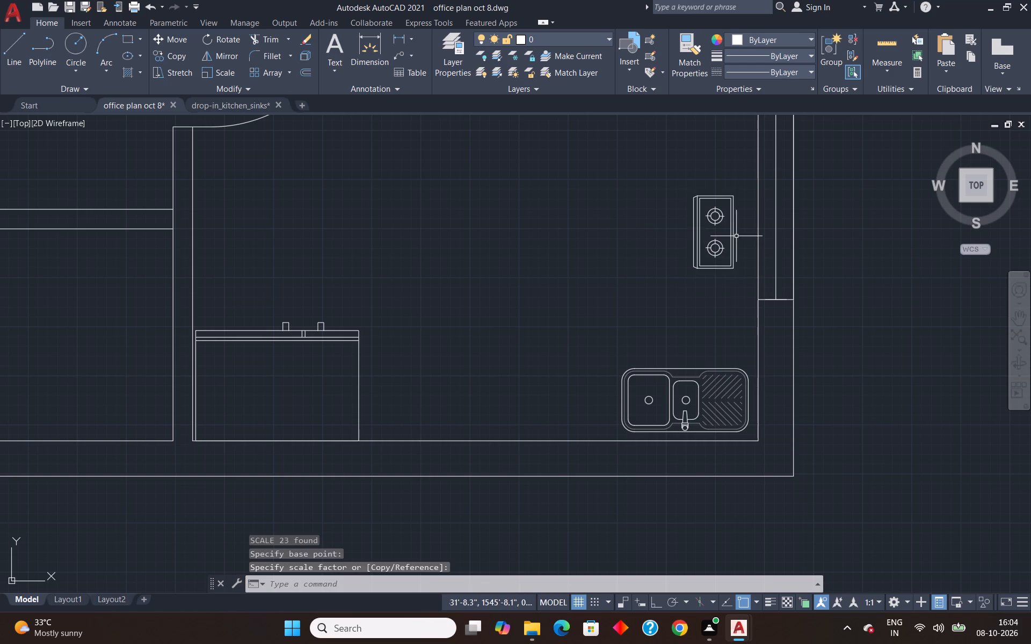
Move the reduced stove away from the window wall, further into the kitchen's open floor area.
scroll(737, 218, up, 2)
click(739, 159)
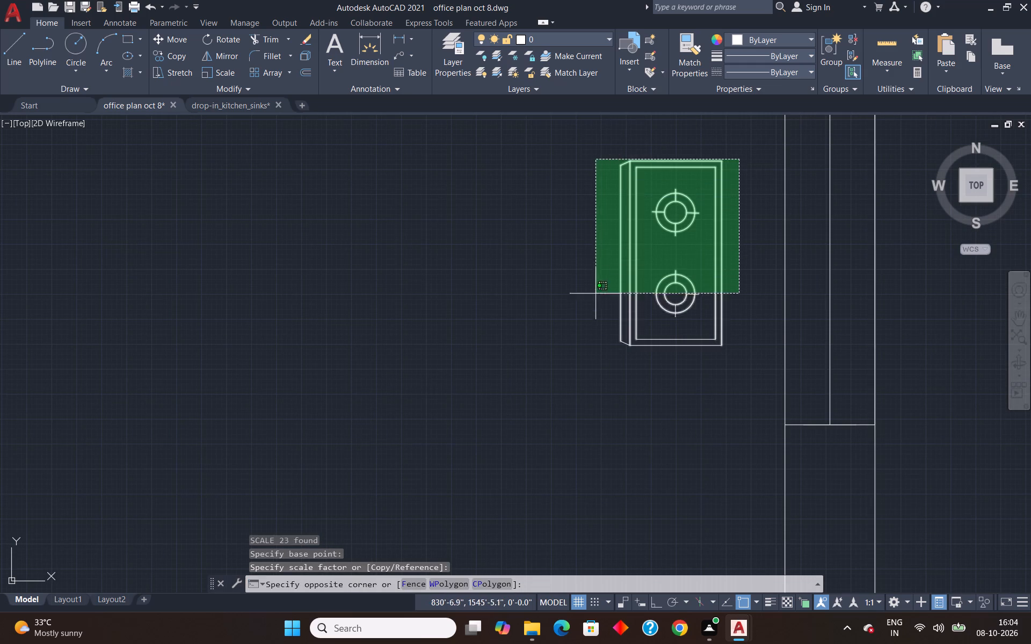
click(589, 354)
key(m)
key(Return)
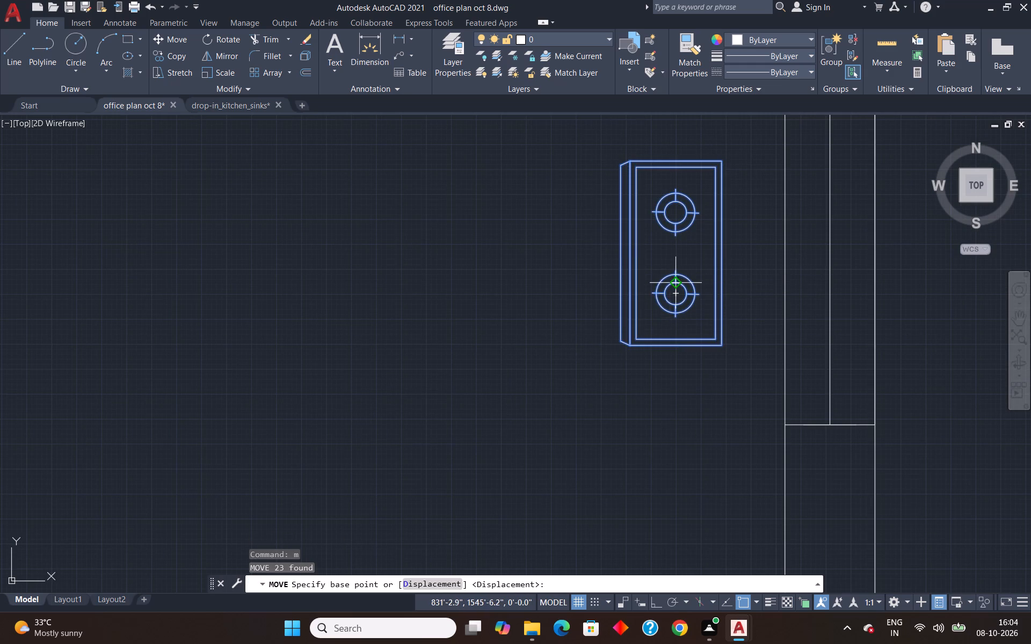
click(675, 279)
click(419, 285)
Scale the stove up to about twice its size, with the base point between its two burners.
drag(562, 135, 532, 130)
click(308, 360)
key(s)
key(x)
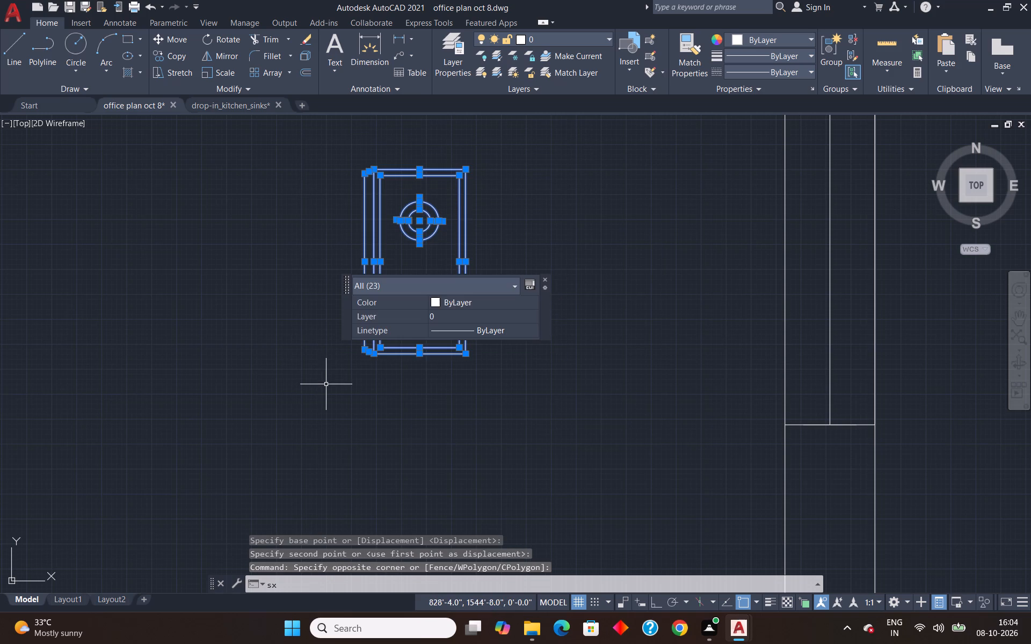
key(BackSpace)
key(c)
key(Return)
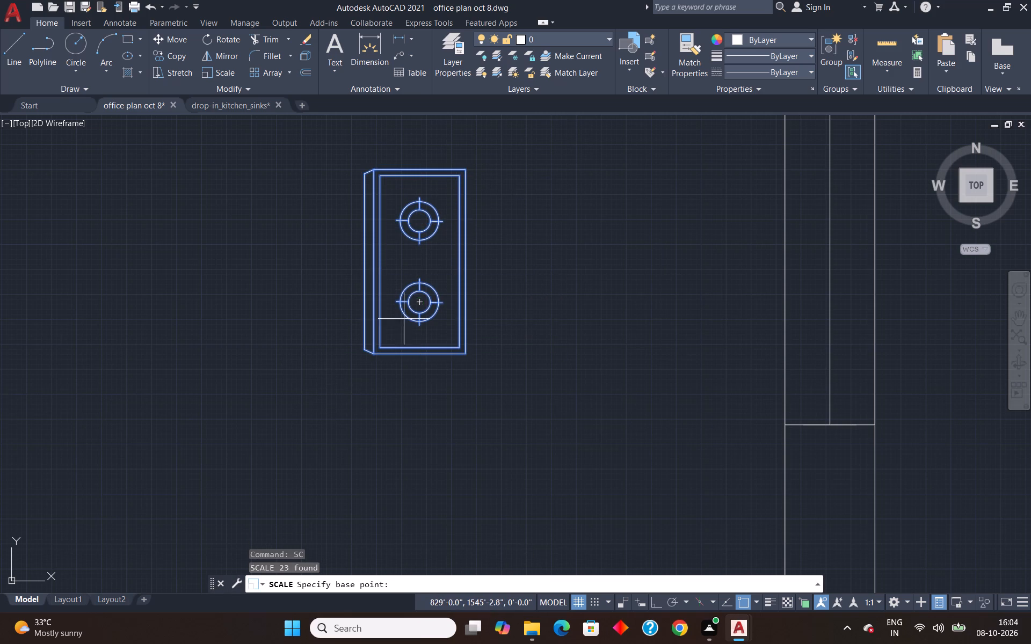
click(434, 273)
scroll(604, 281, down, 3)
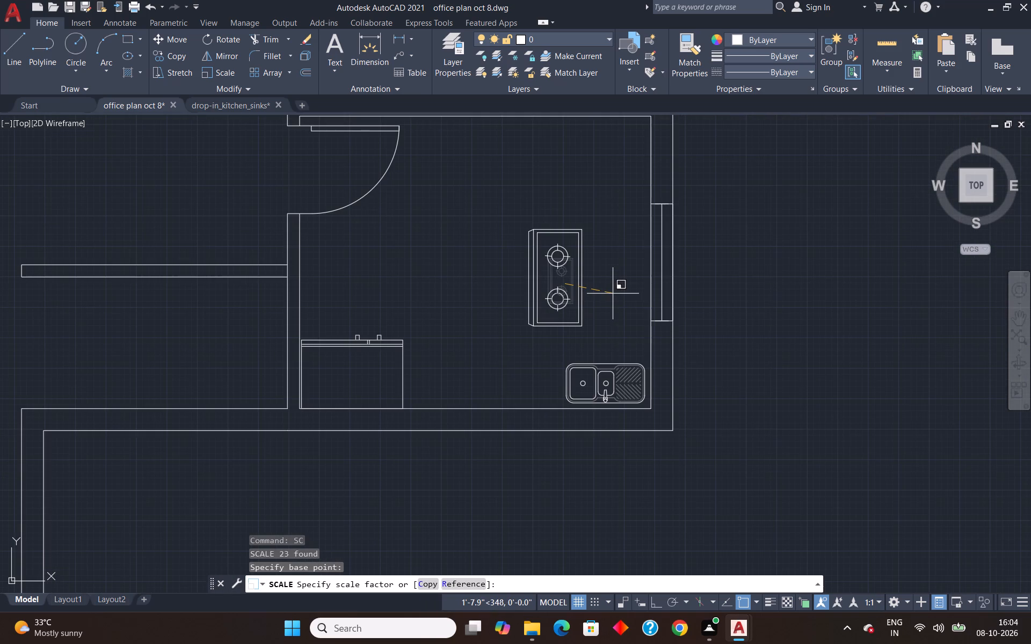
click(612, 291)
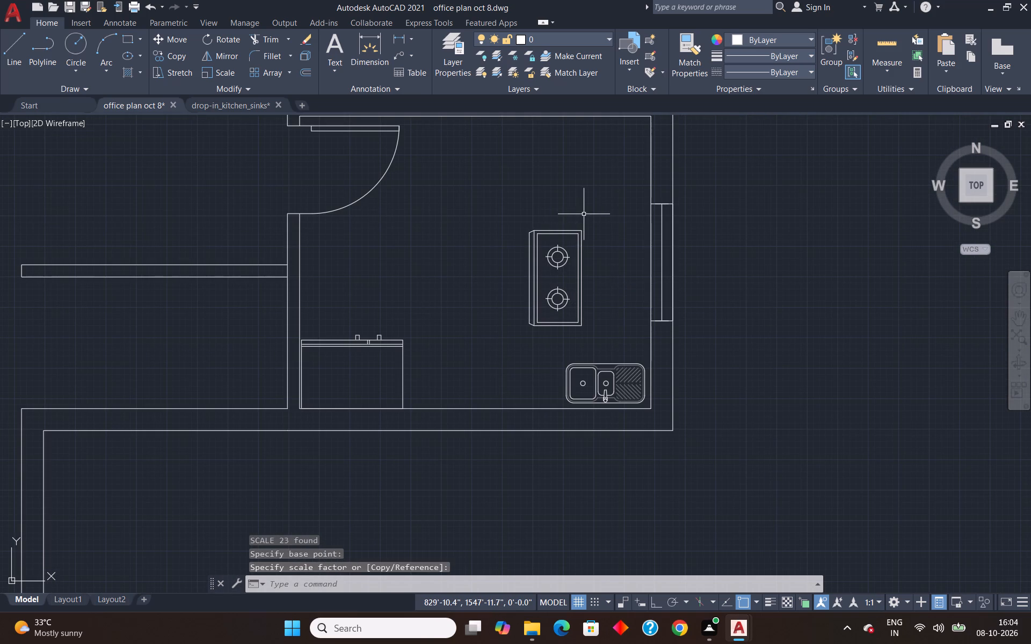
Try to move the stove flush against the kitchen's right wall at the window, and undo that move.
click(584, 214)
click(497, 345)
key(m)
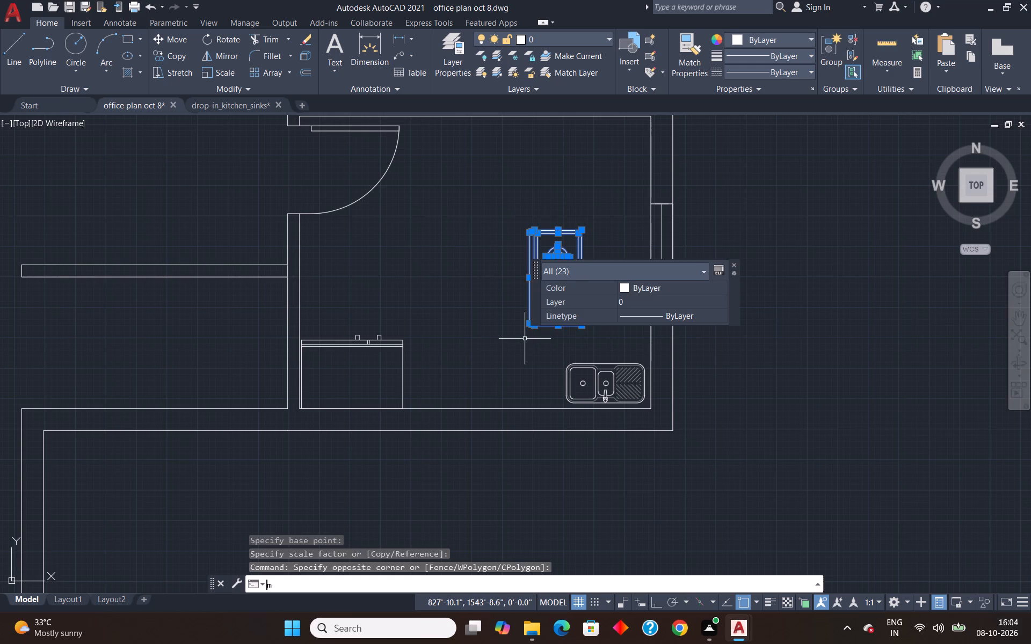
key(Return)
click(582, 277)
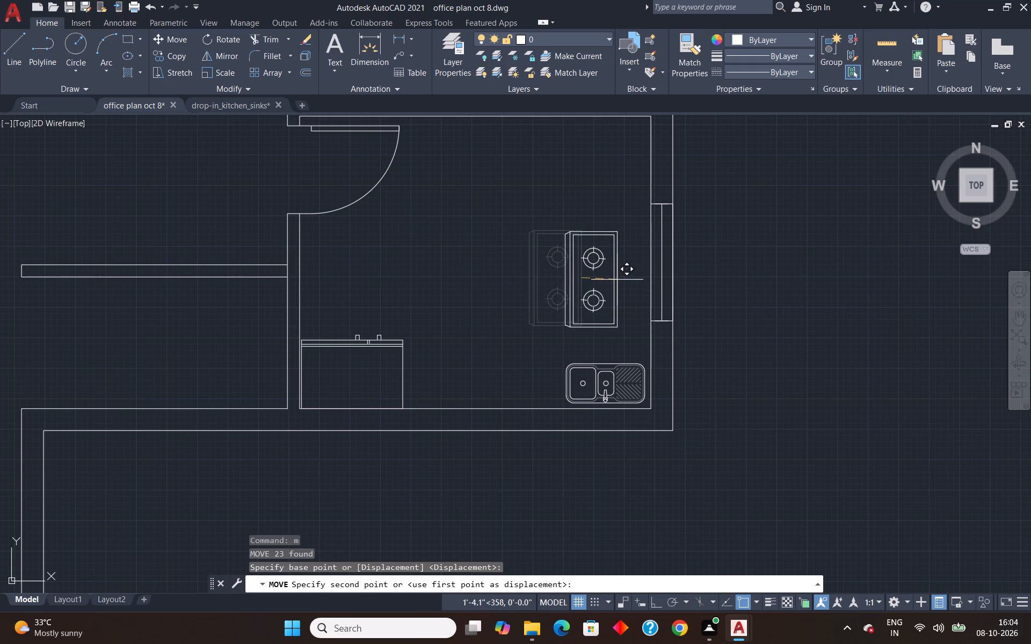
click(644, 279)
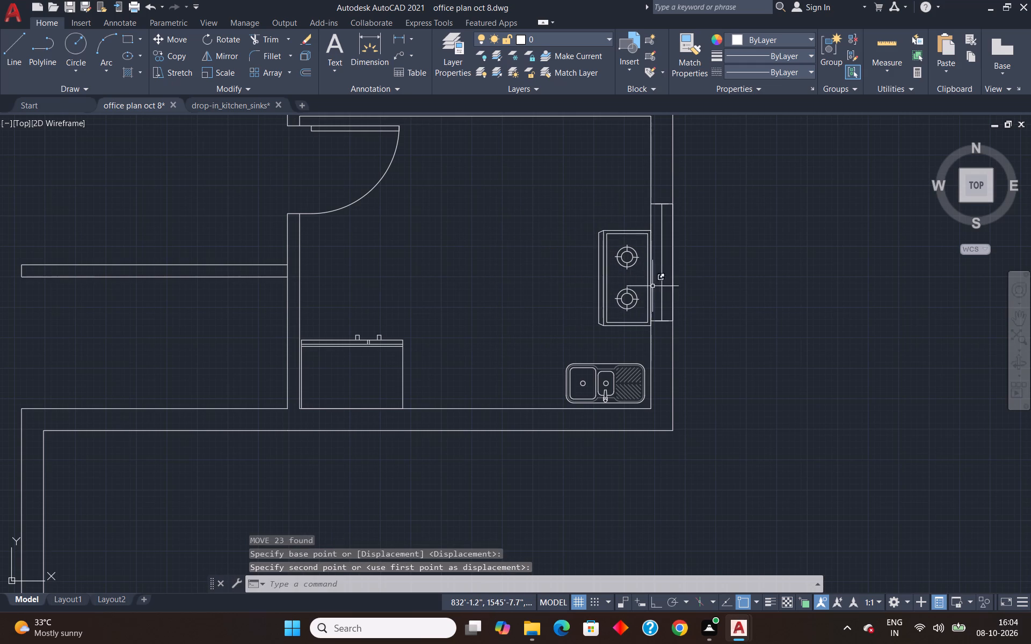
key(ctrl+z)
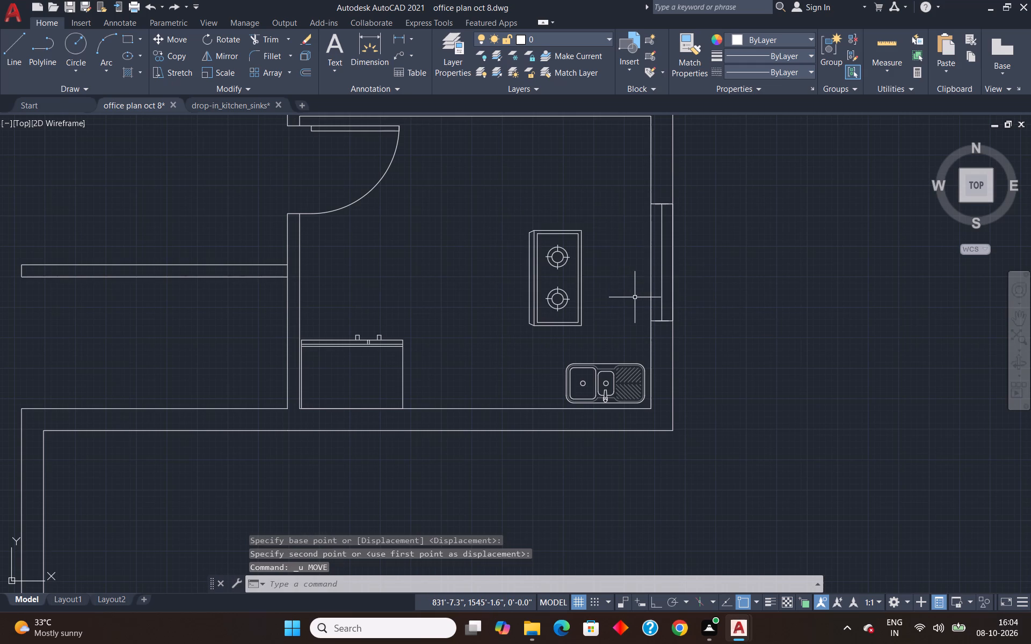
Move the stove in front of the kitchen's right-wall window, above the sink, leaving a small gap to the wall.
click(602, 208)
click(483, 341)
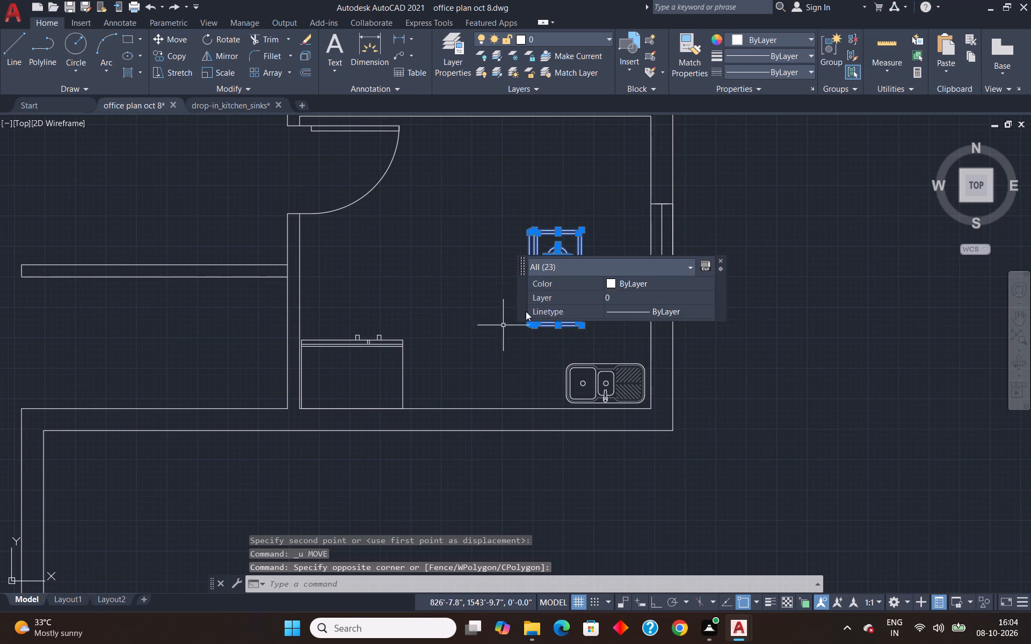
key(m)
key(Return)
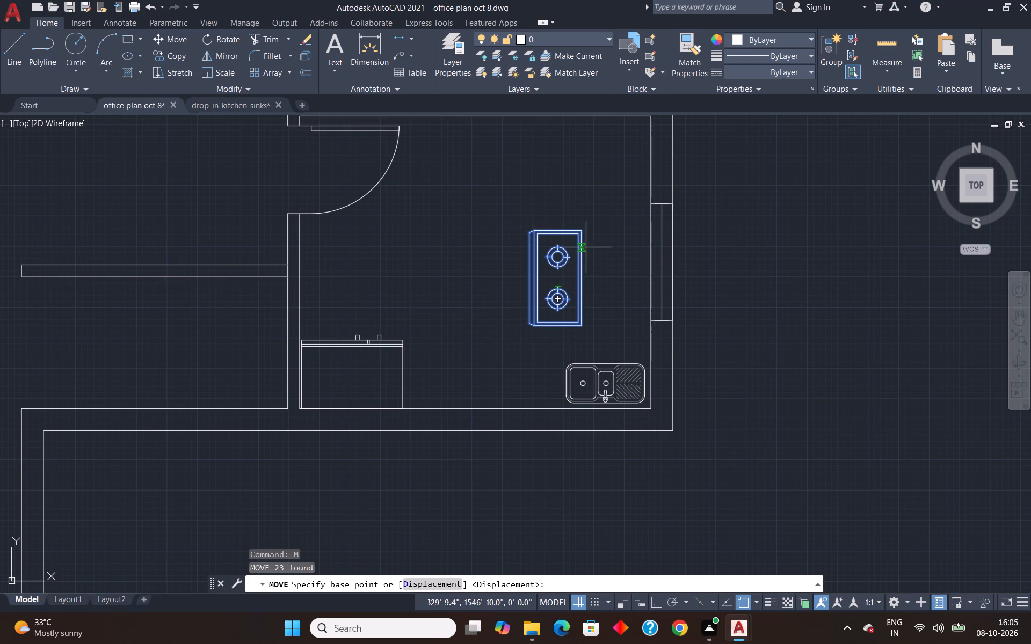
click(577, 279)
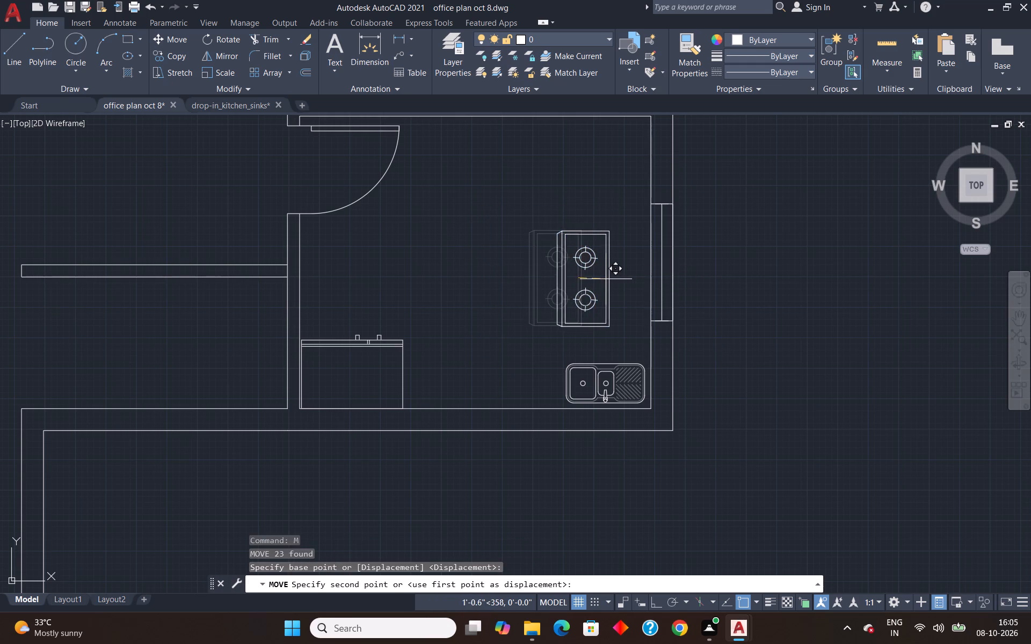
click(632, 259)
Label the upper-left room with two-line text "H R ROOM" and "12'X12'" beside the upper chair, 6" high at 0 rotation, with Ortho on.
scroll(663, 264, down, 2)
scroll(655, 269, up, 2)
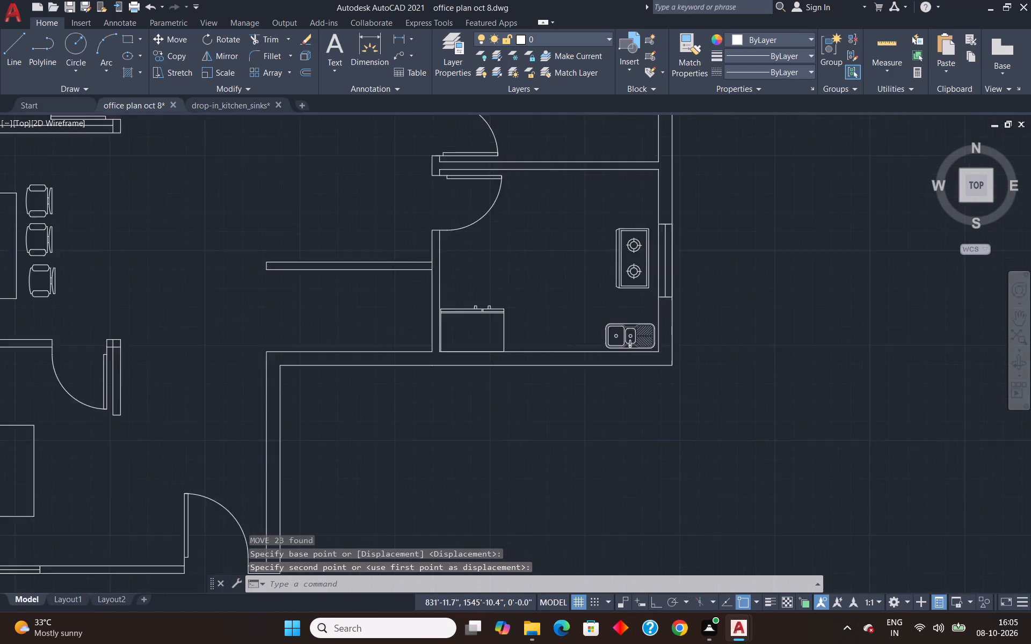
scroll(655, 269, up, 1)
scroll(655, 272, down, 4)
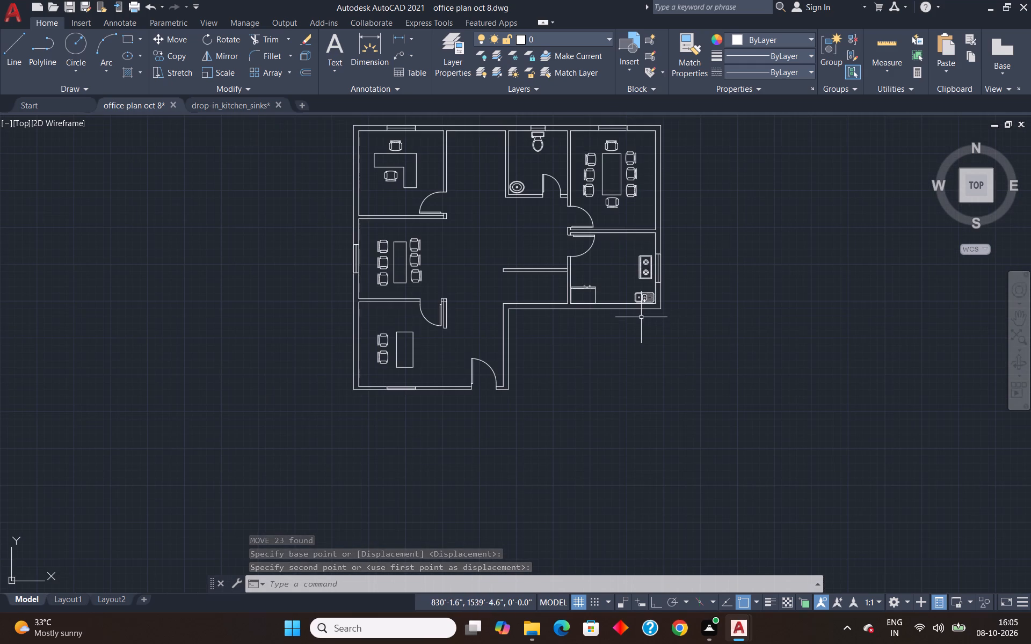
scroll(673, 243, down, 3)
scroll(644, 227, up, 4)
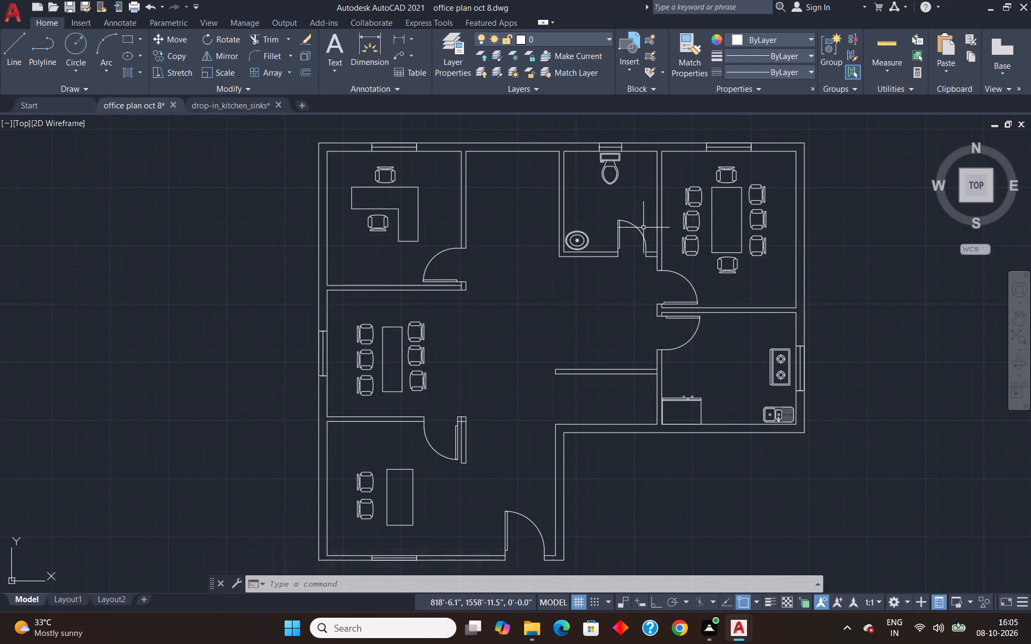
text(dt)
key(Return)
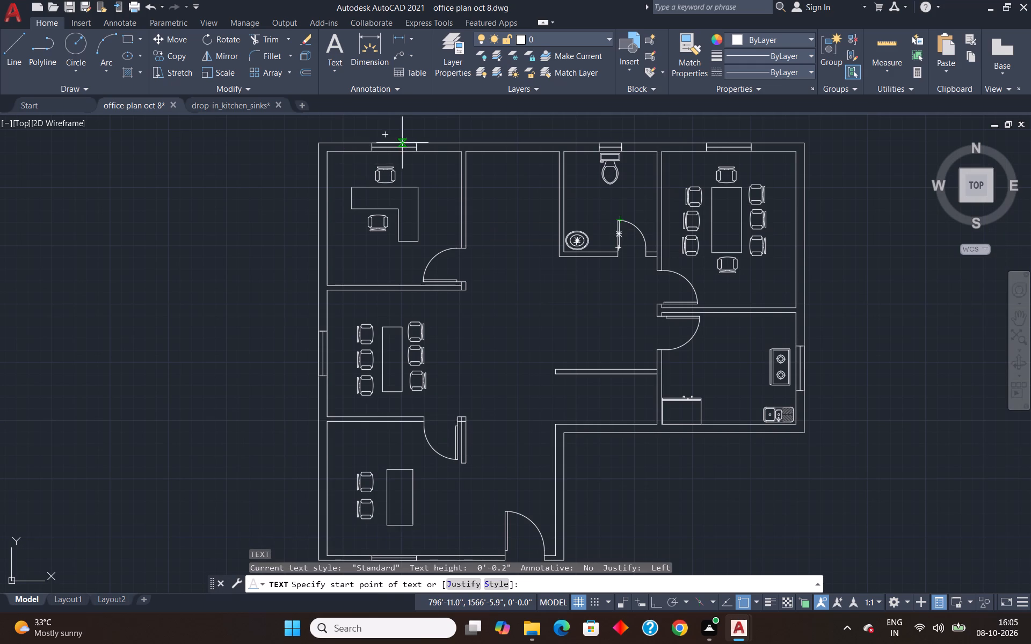
scroll(403, 142, up, 3)
click(397, 250)
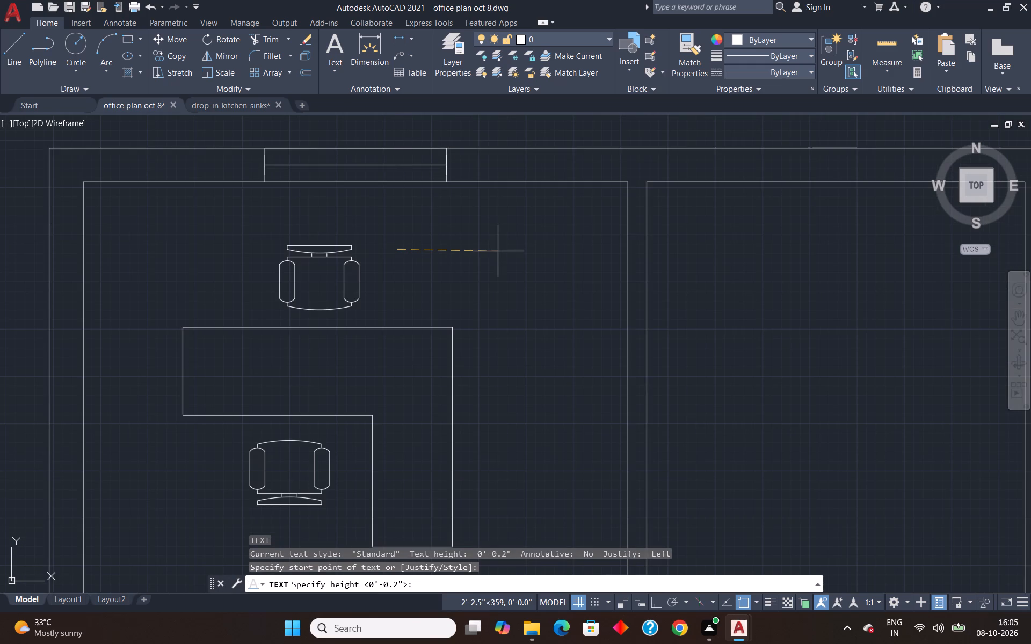
key(F8)
key(6)
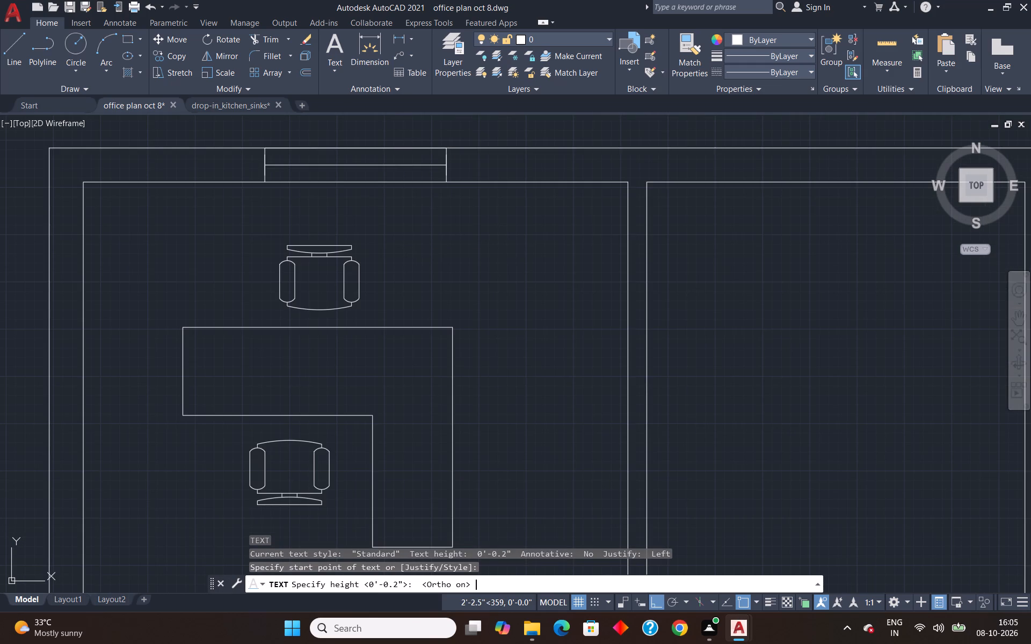
key(shift+quotedbl)
key(Return)
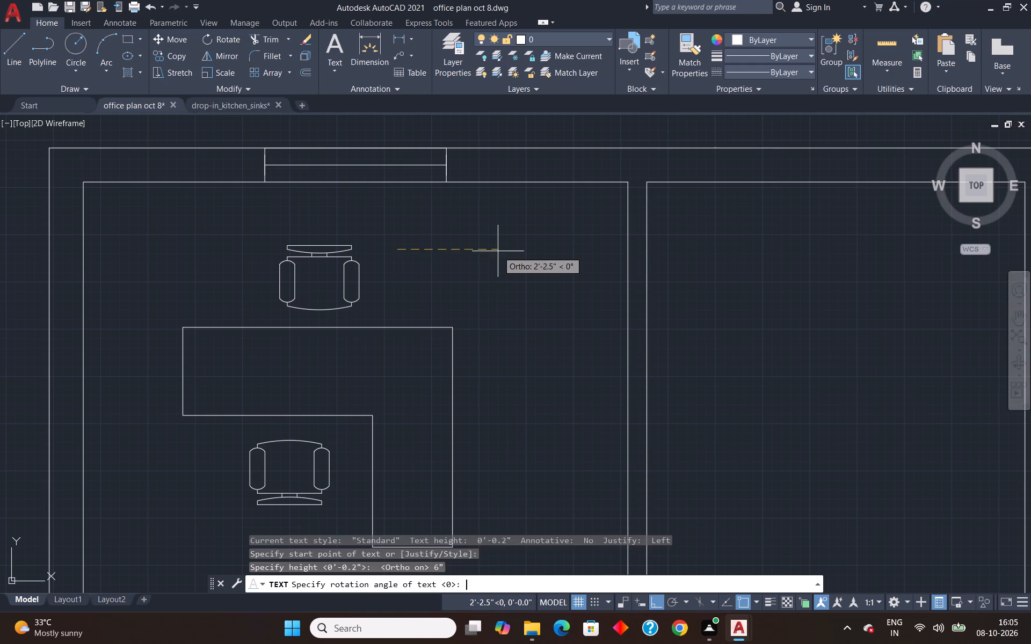
key(Return)
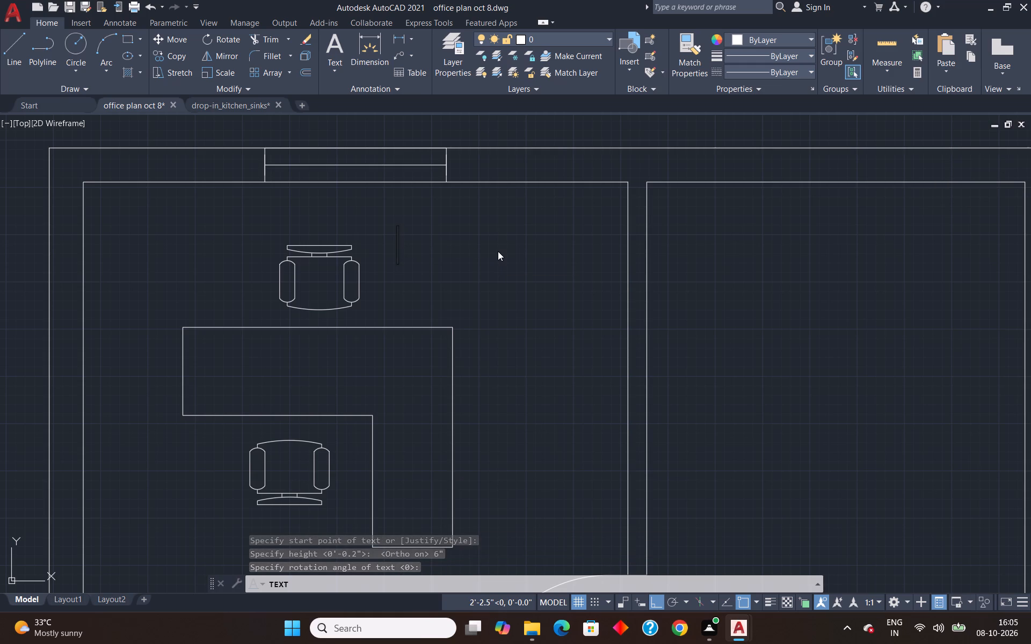
text(H)
key(space)
text(R ROOM)
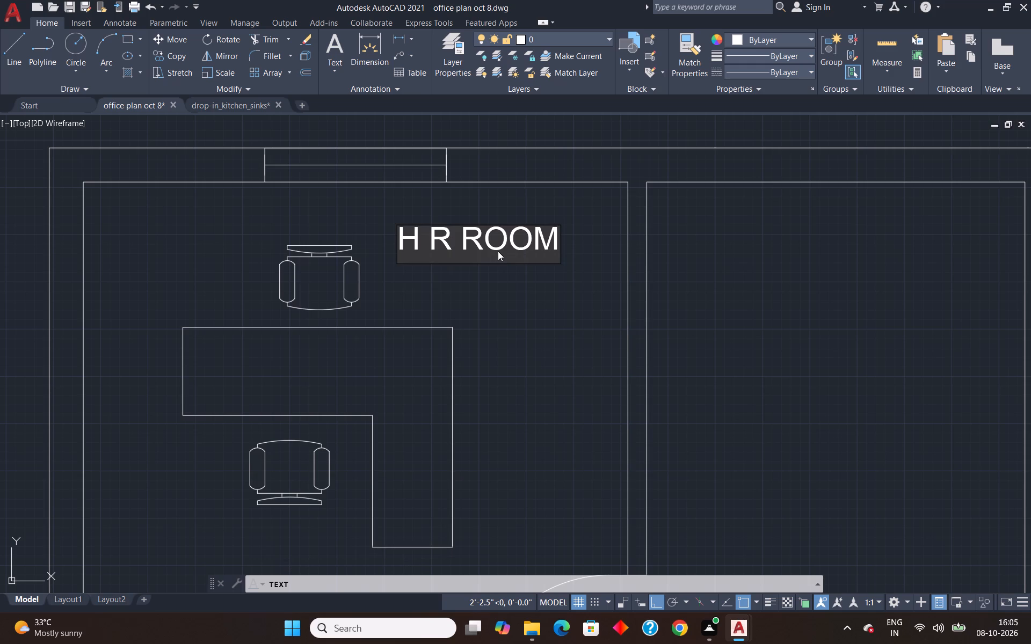
key(Return)
text(12'X12')
key(Return)
key(Return)
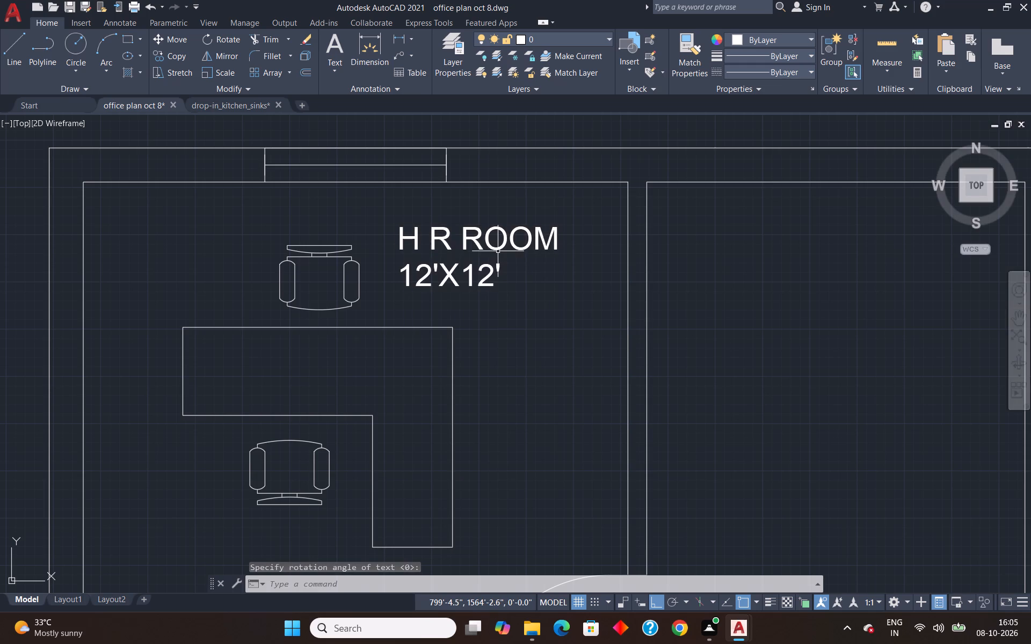
Label the toilet room with two-line text "REST ROOM" and "8'4"X9'" between the toilet and washbasin, keeping 6" height and 0 rotation.
key(space)
scroll(494, 252, down, 5)
scroll(566, 291, up, 5)
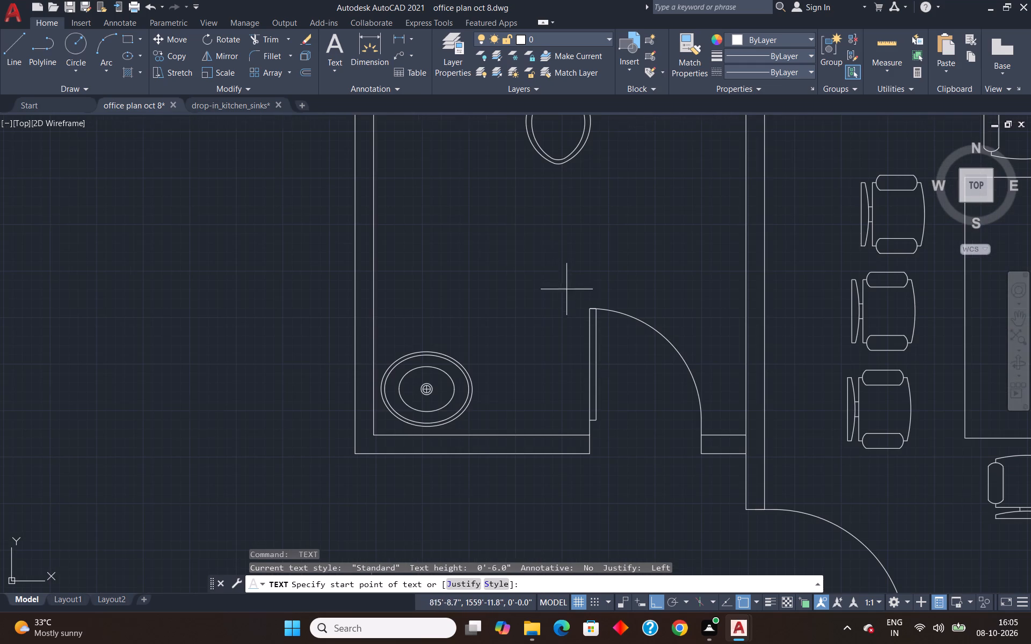
click(451, 218)
key(Return)
key(Return)
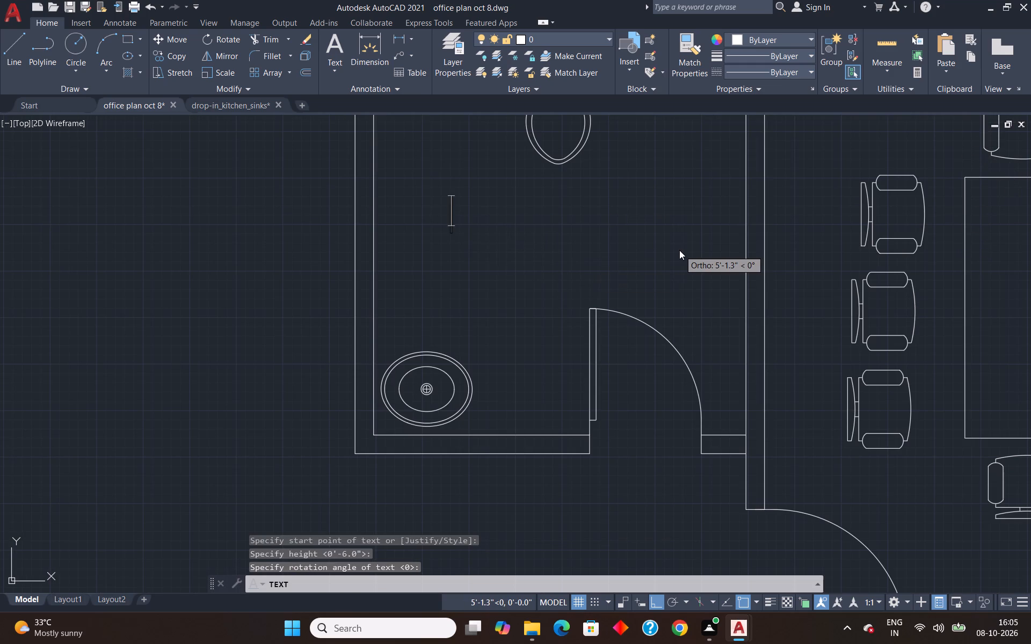
text(REST ROOM)
key(Return)
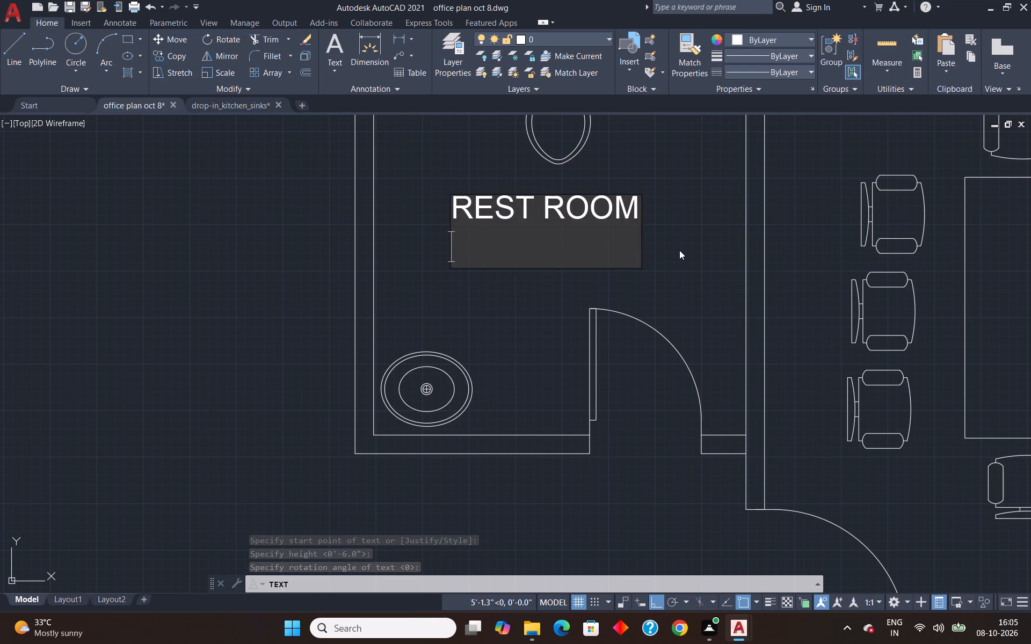
key(8)
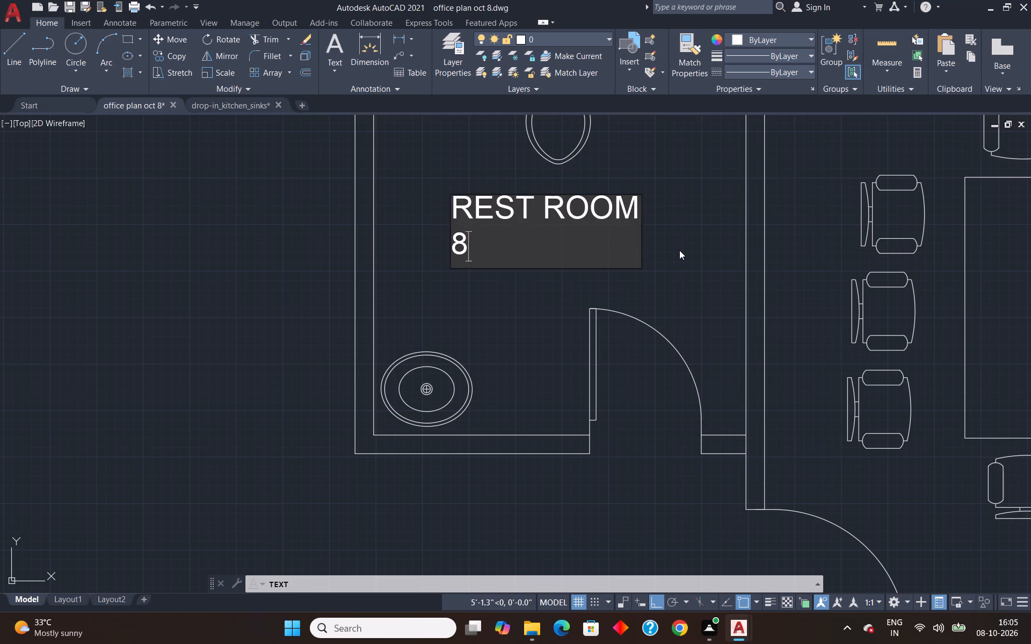
key(apostrophe)
text(4"X9')
key(Return)
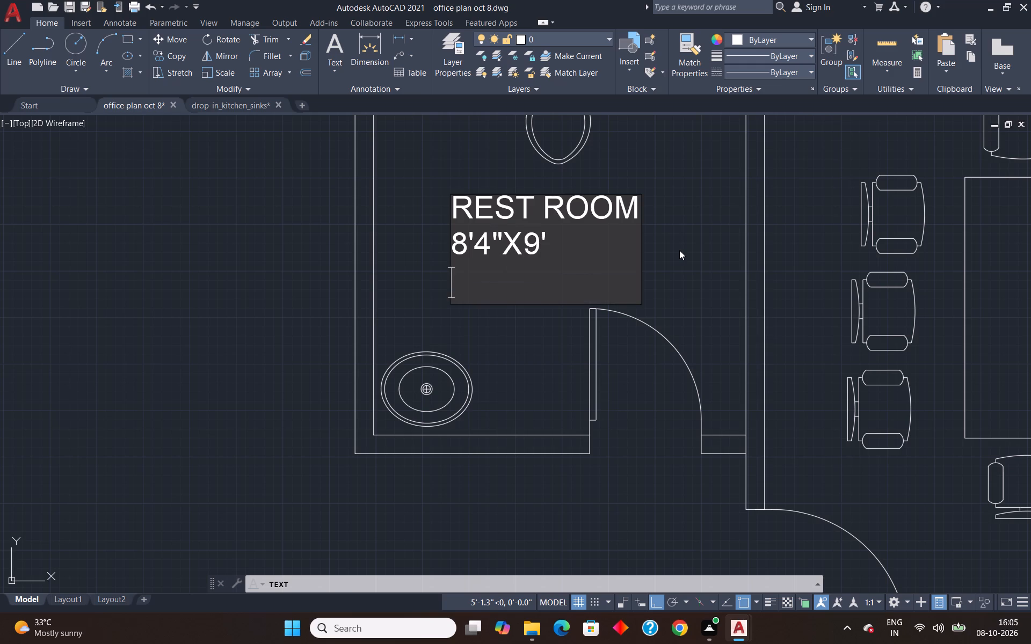
key(Return)
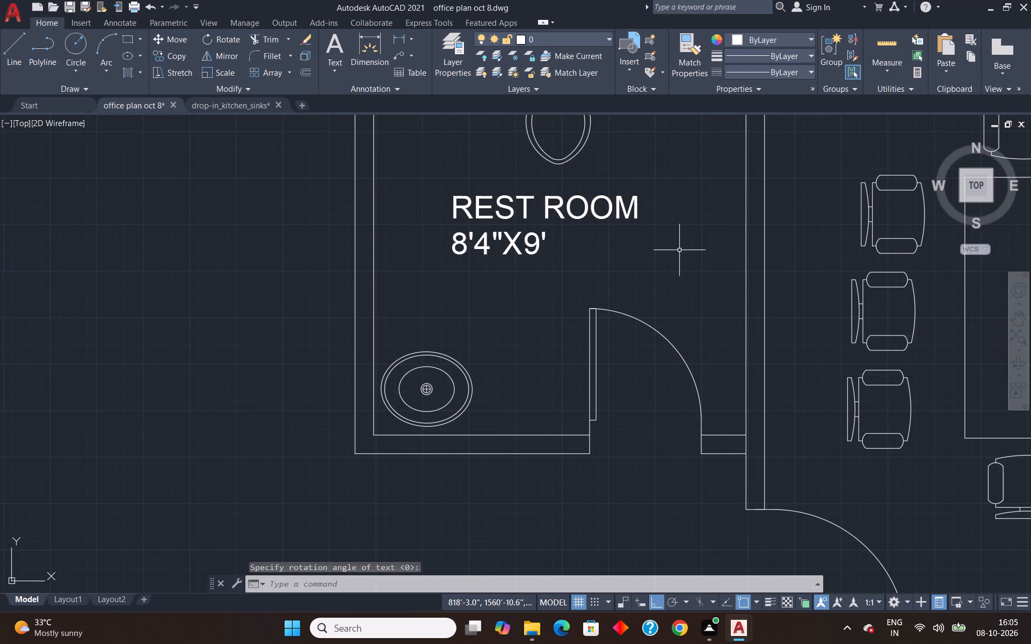
scroll(643, 350, down, 3)
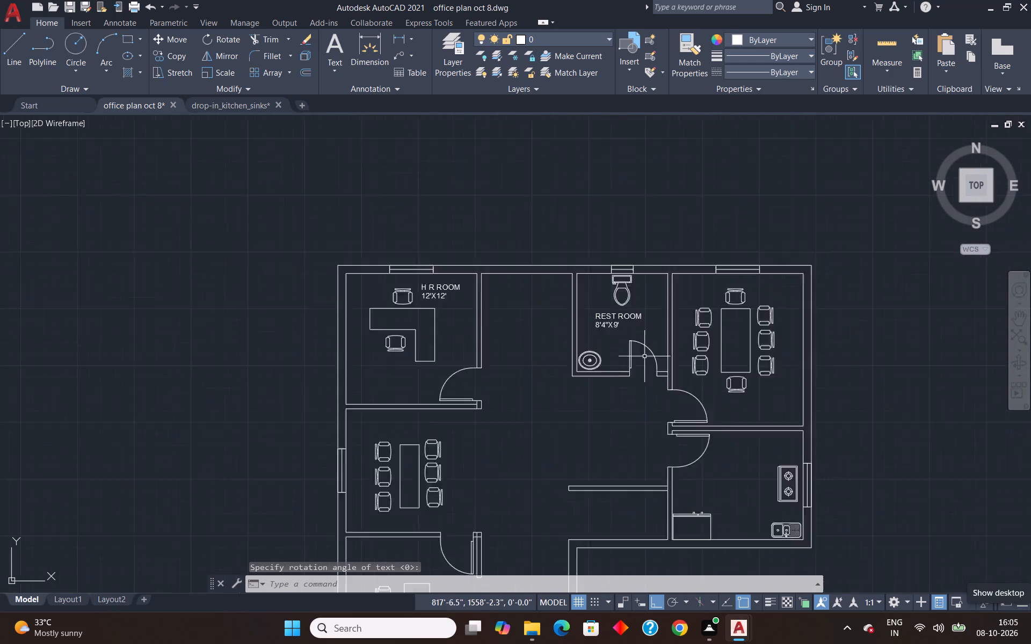
Offset the inner top wall line between the H R room and the rest room 8' downward.
scroll(644, 357, down, 2)
scroll(606, 330, up, 4)
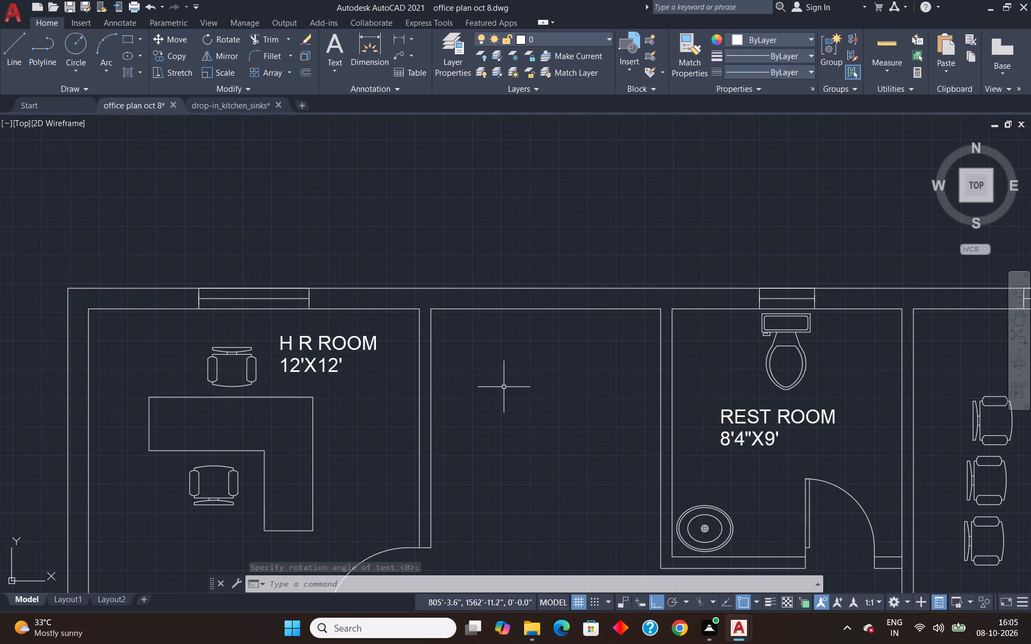
scroll(504, 387, down, 2)
scroll(474, 442, up, 3)
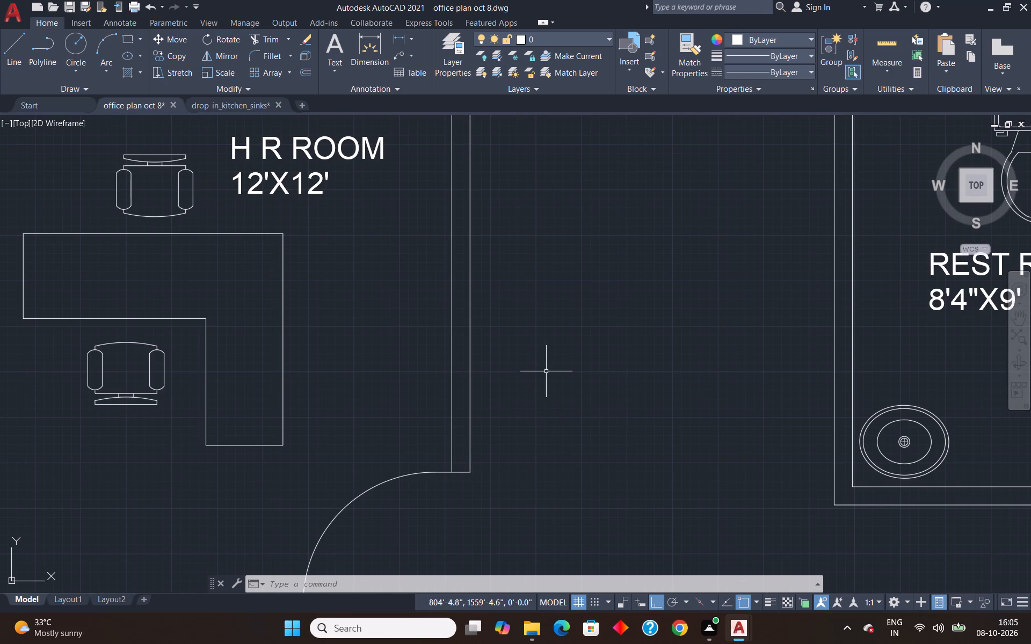
key(o)
key(Return)
key(8)
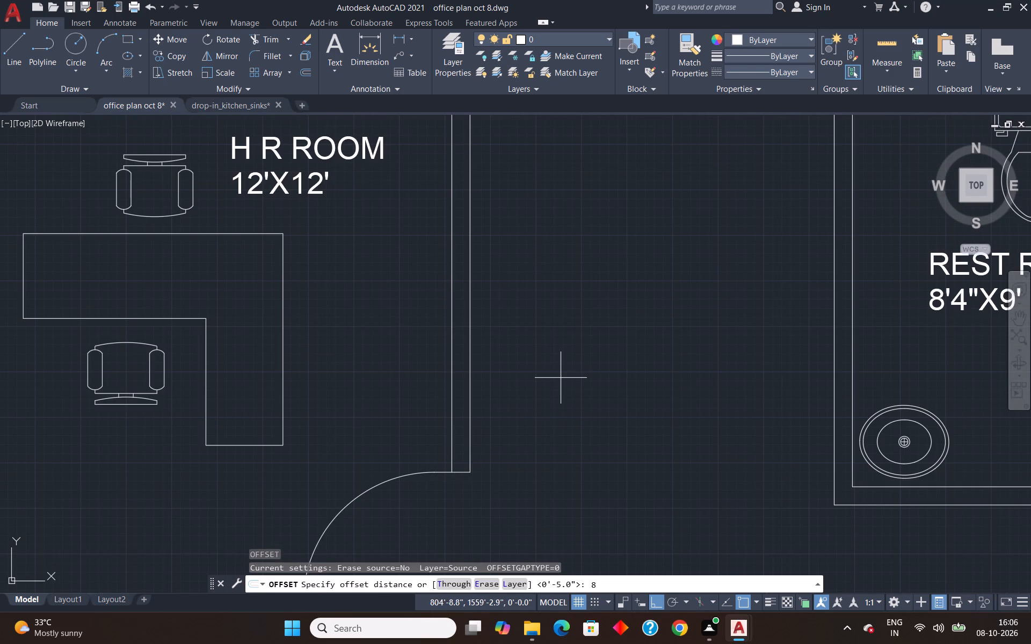
key(apostrophe)
key(Return)
scroll(559, 383, down, 3)
click(576, 312)
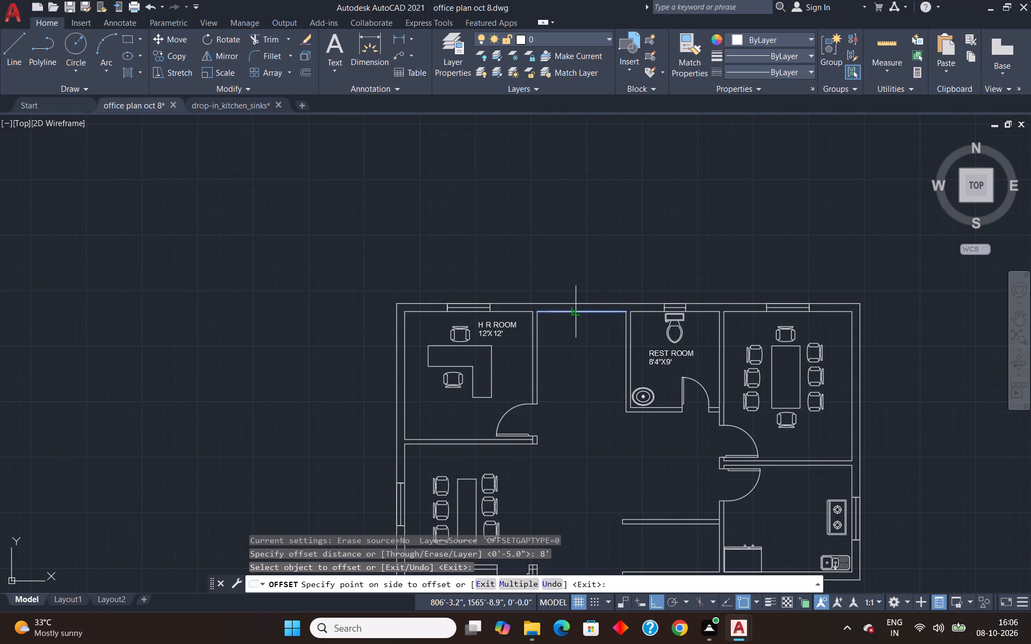
click(577, 353)
scroll(579, 374, up, 2)
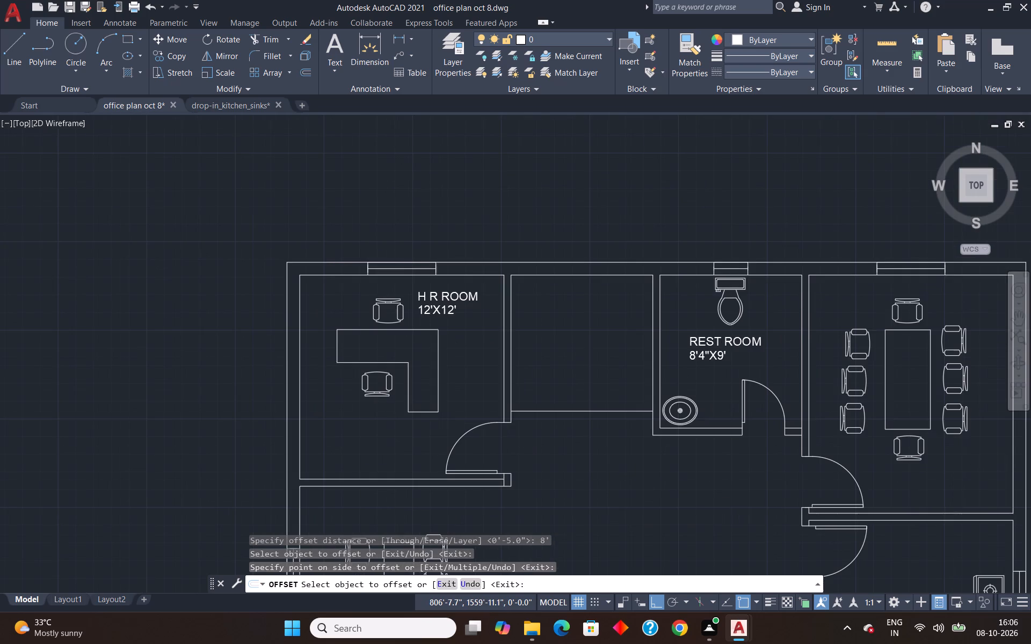
key(Escape)
Offset the new partition line 5" downward to give the middle room's lower wall its thickness.
key(o)
key(Return)
key(5)
key(shift+quotedbl)
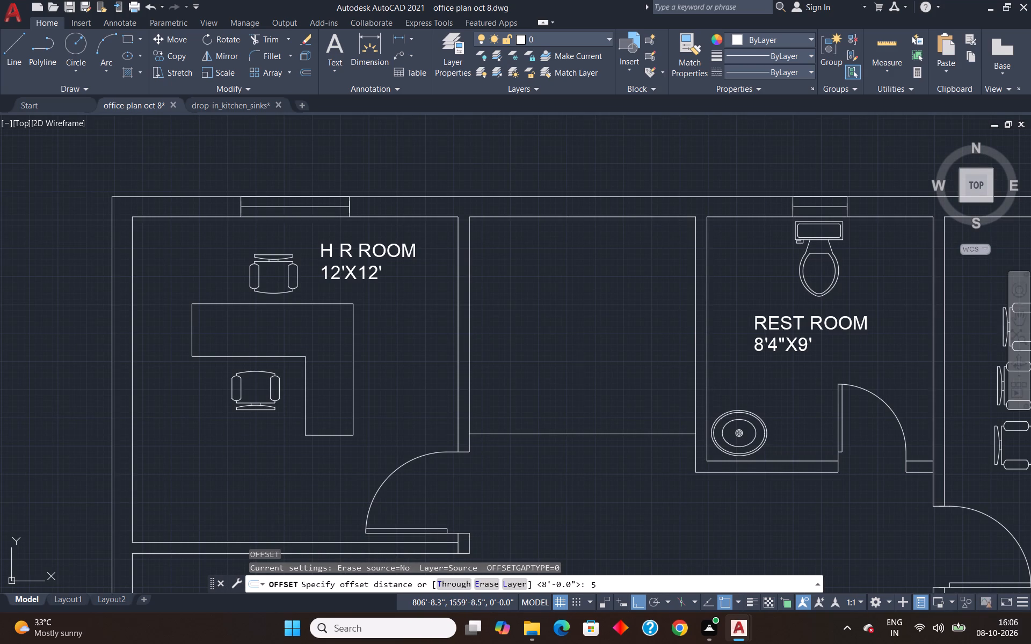
key(Return)
click(557, 432)
click(563, 458)
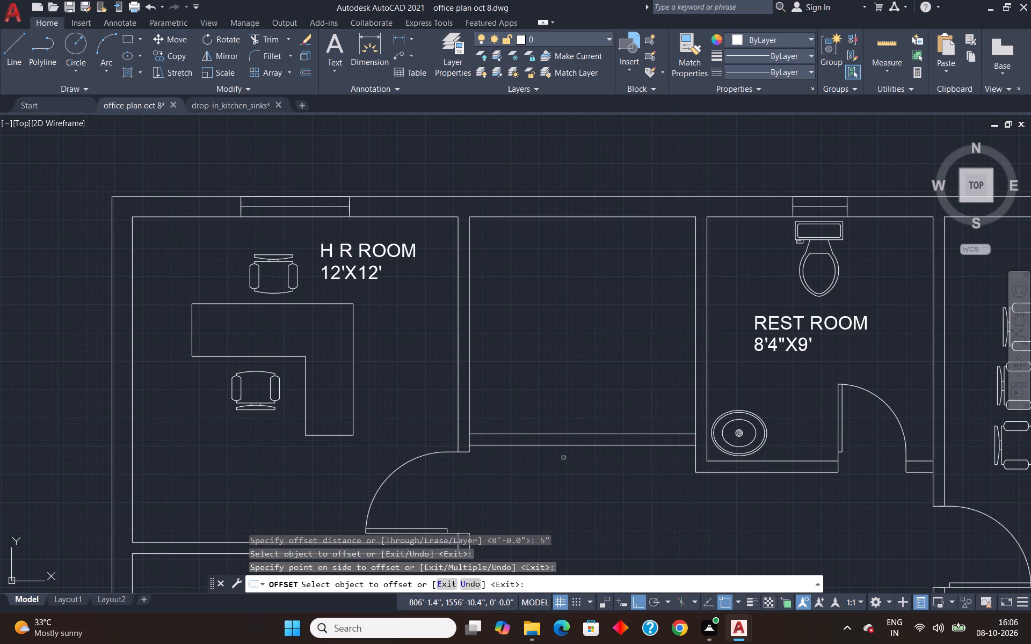
key(Escape)
Add single-line text "HE" just left of the REST ROOM label, keeping 6" height and 0 rotation.
scroll(625, 407, down, 3)
scroll(630, 428, up, 4)
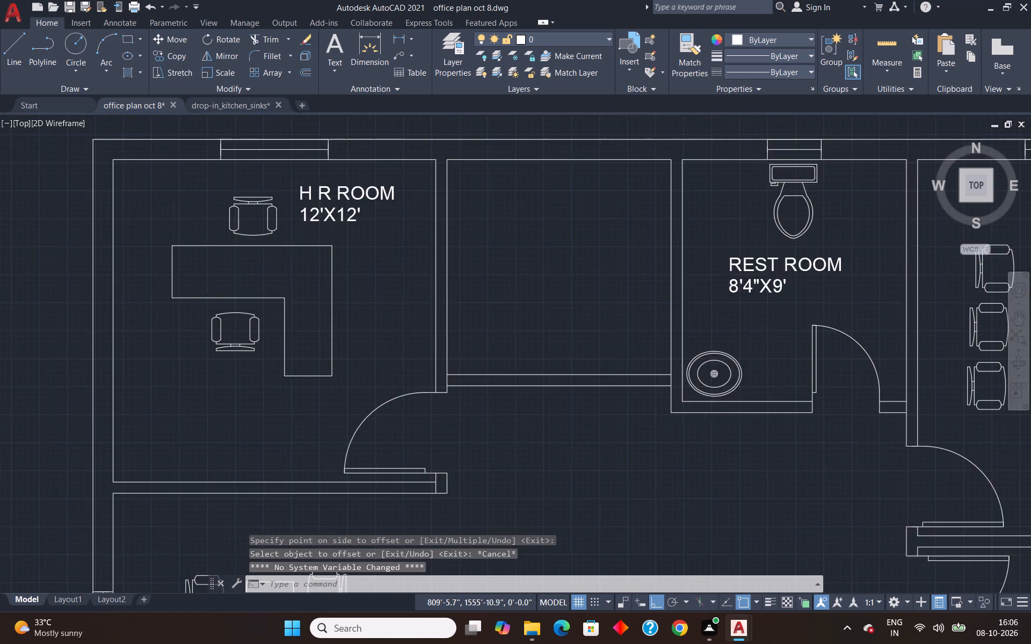
scroll(570, 406, down, 3)
scroll(583, 396, up, 3)
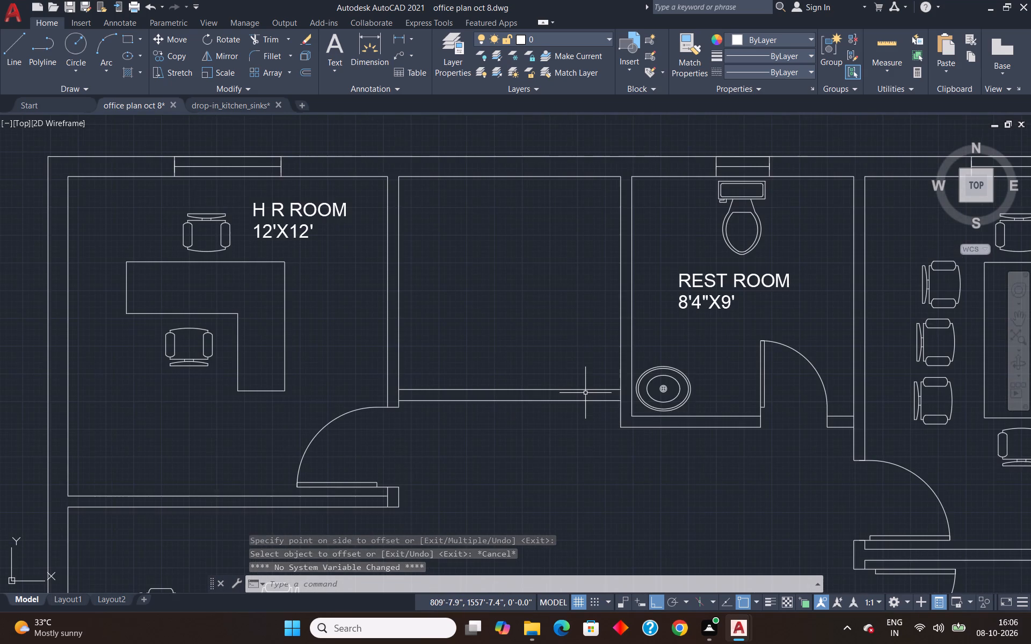
scroll(796, 228, up, 2)
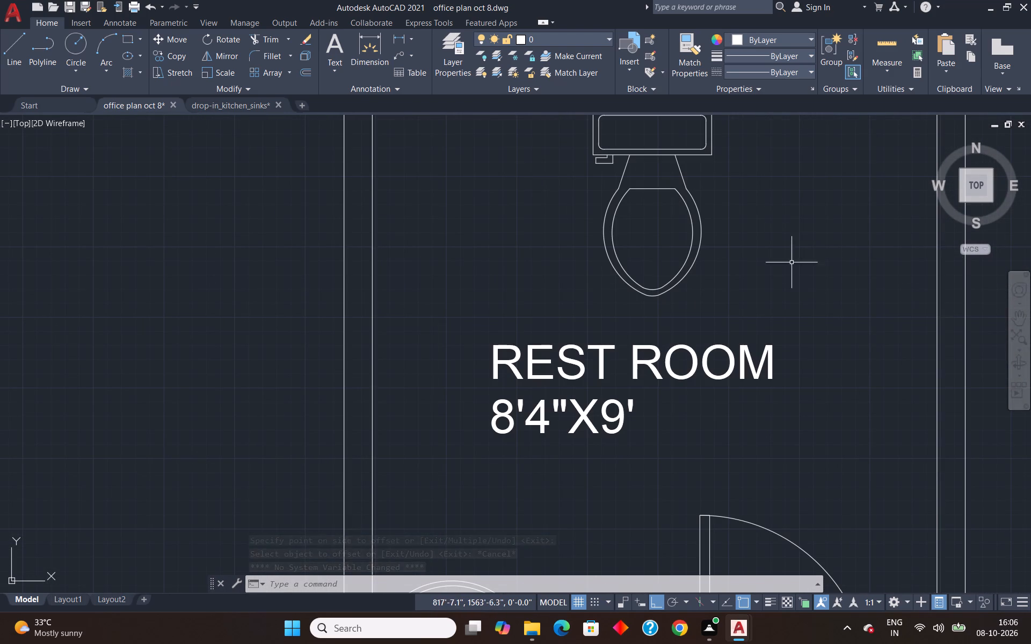
text(DT)
key(Return)
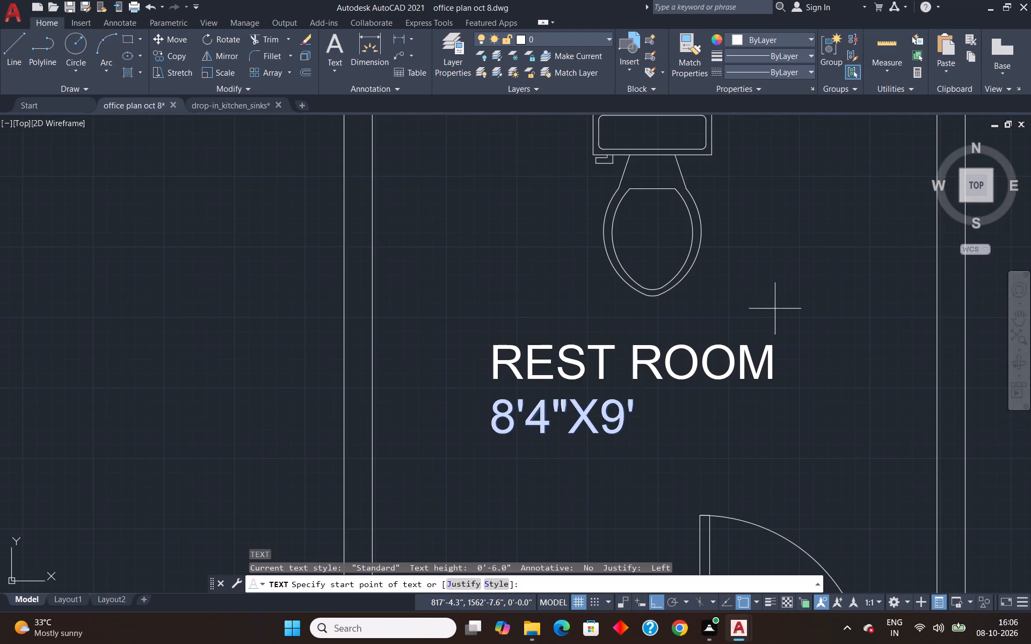
click(396, 382)
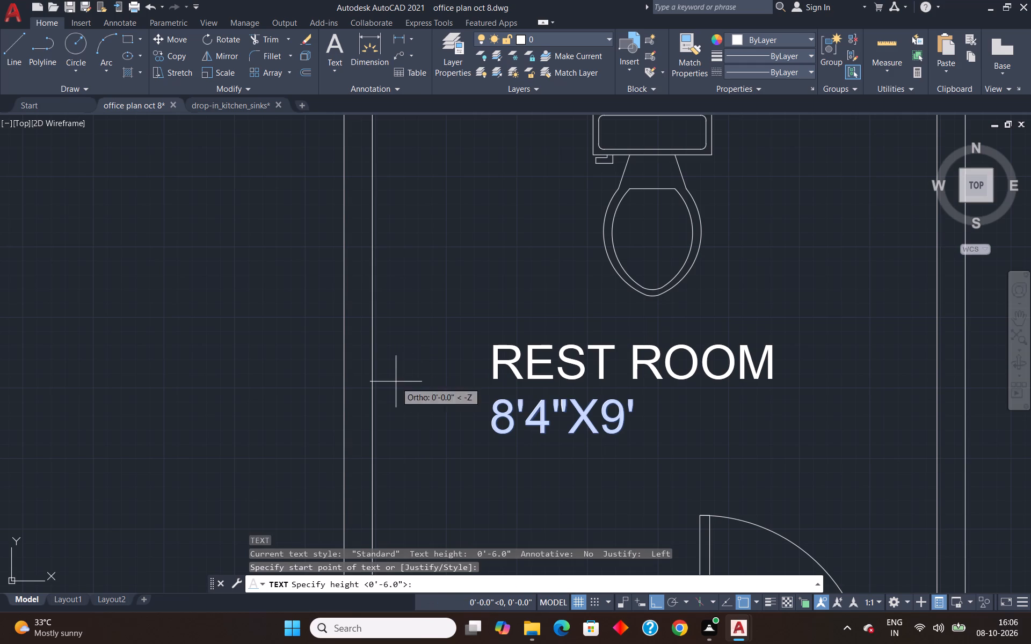
key(Return)
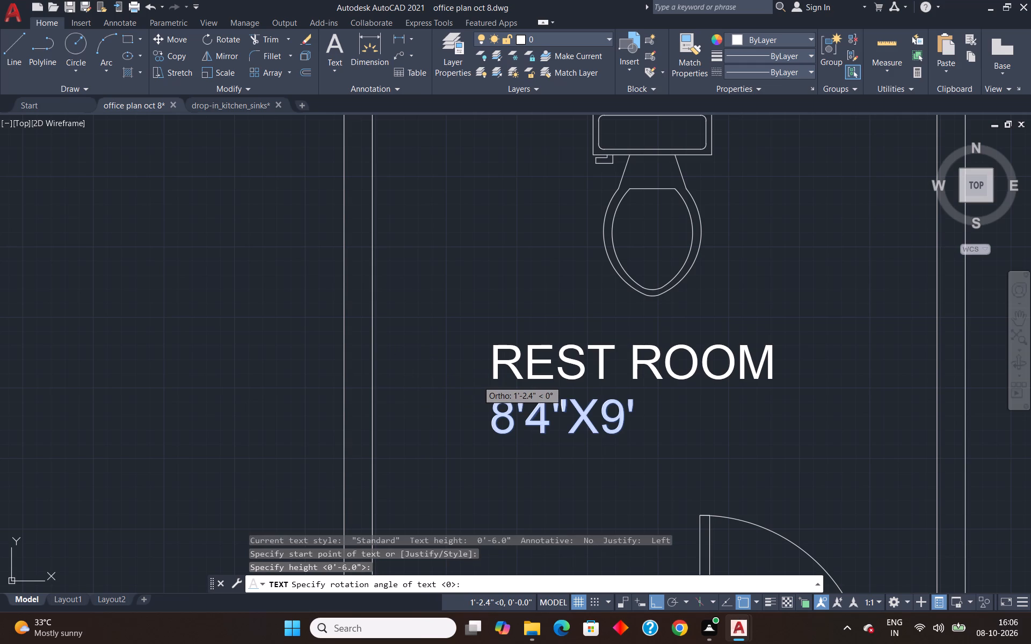
key(Return)
text(HE)
key(Return)
key(Return)
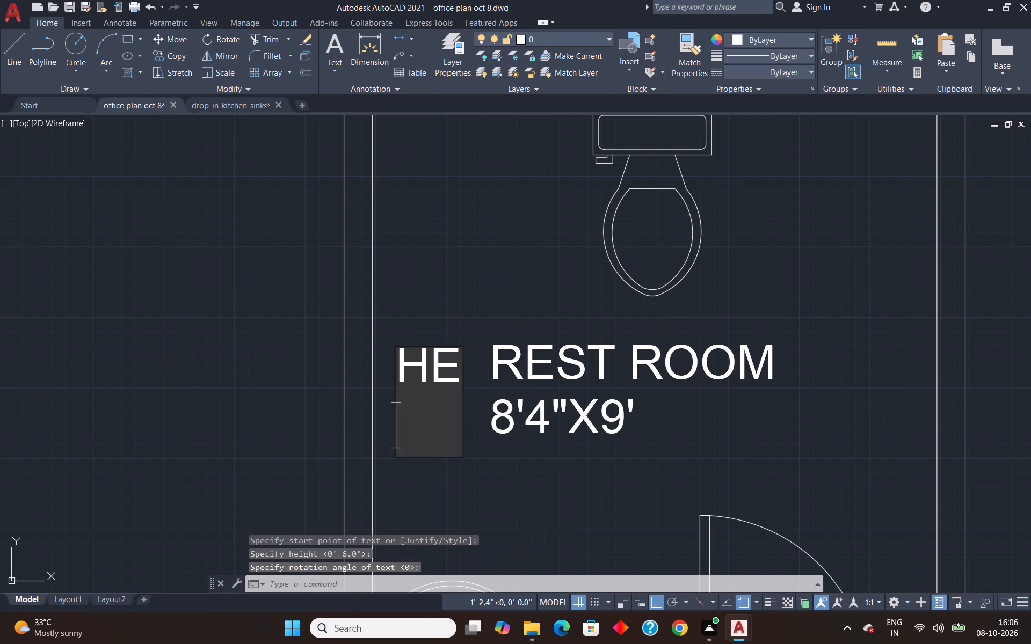
Outline a 2'6" door opening in the middle room's lower wall, starting 1' from its right end by tracking.
scroll(502, 374, down, 4)
scroll(464, 382, up, 1)
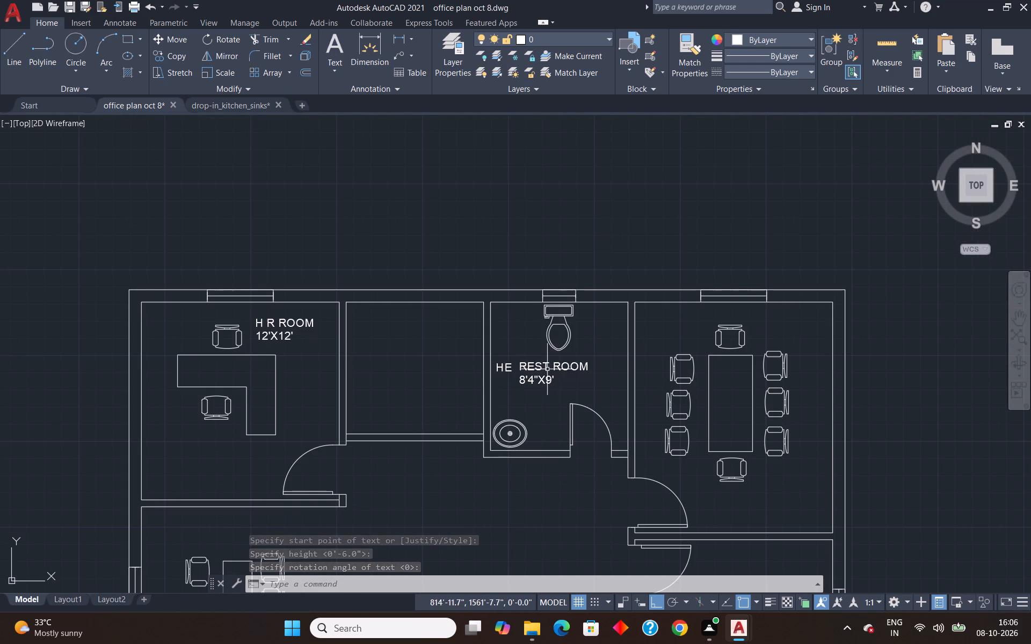
scroll(544, 367, up, 3)
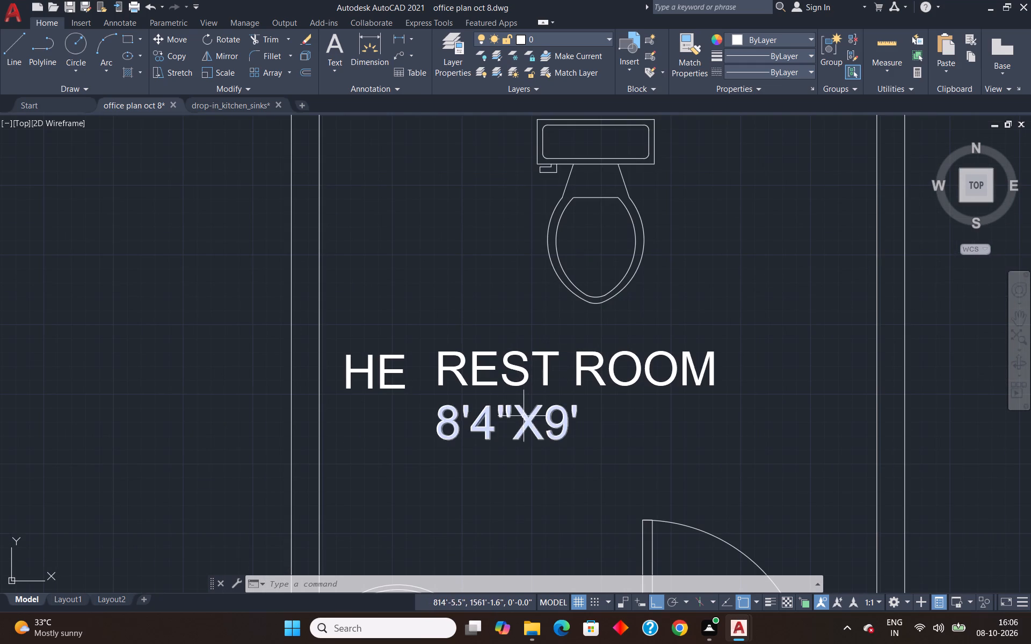
scroll(681, 341, down, 4)
scroll(613, 332, up, 2)
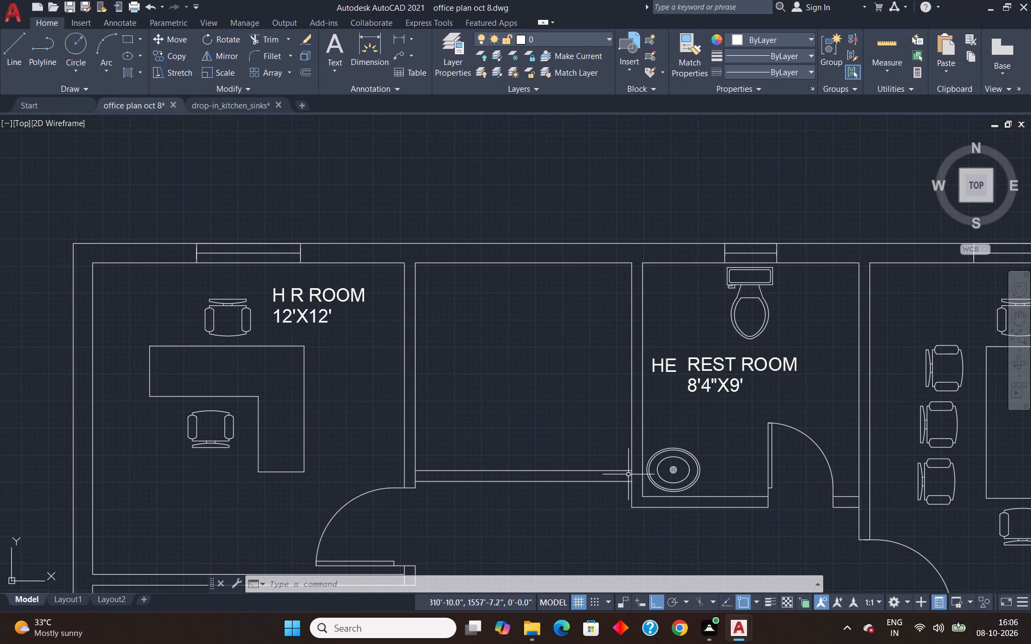
key(l)
key(Return)
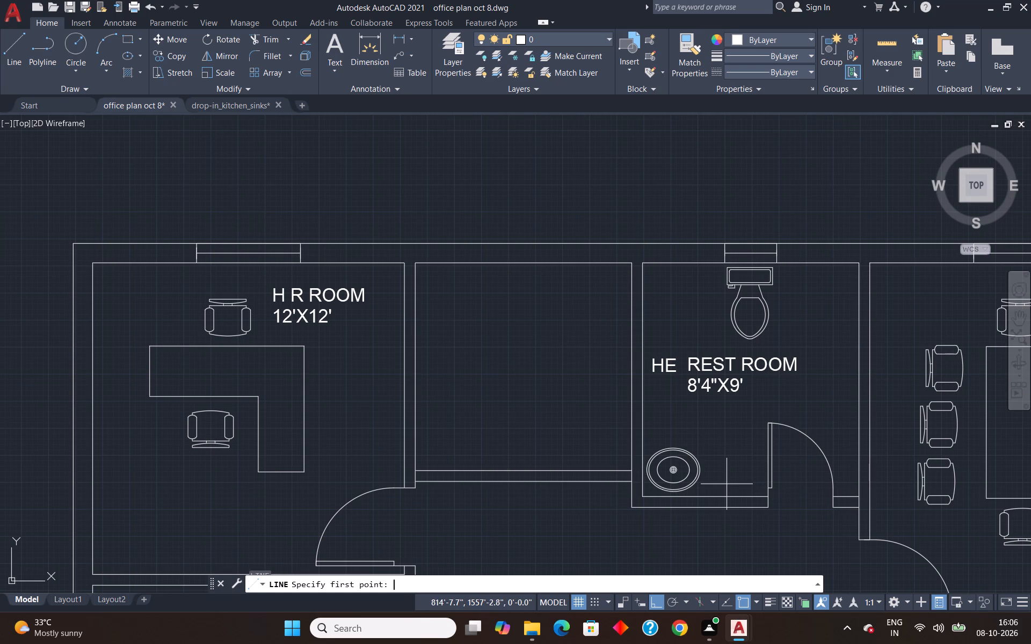
text(TK)
key(Return)
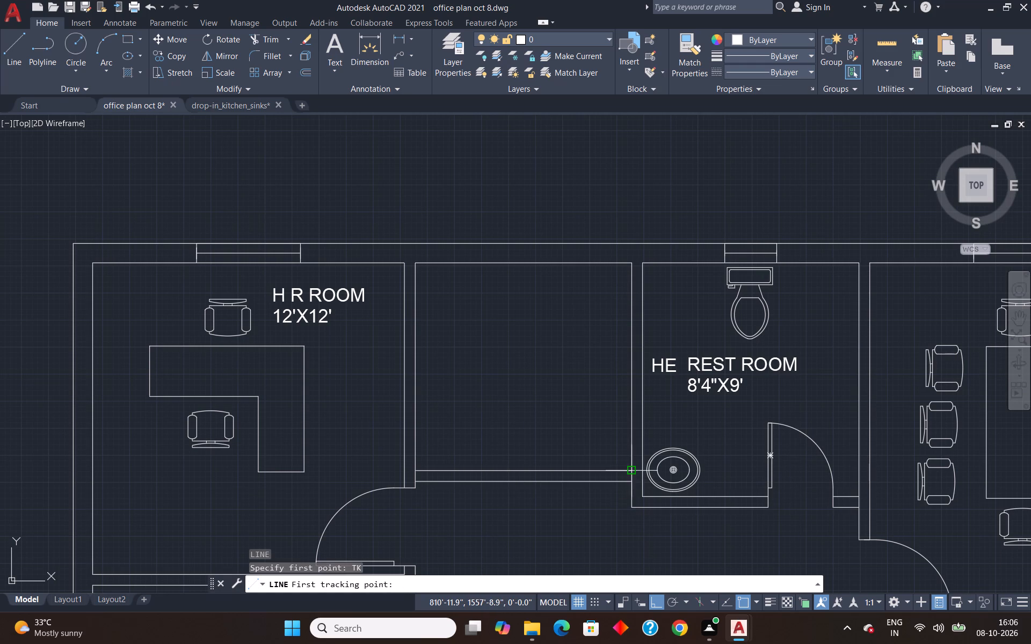
click(630, 468)
text(1')
key(Return)
key(Return)
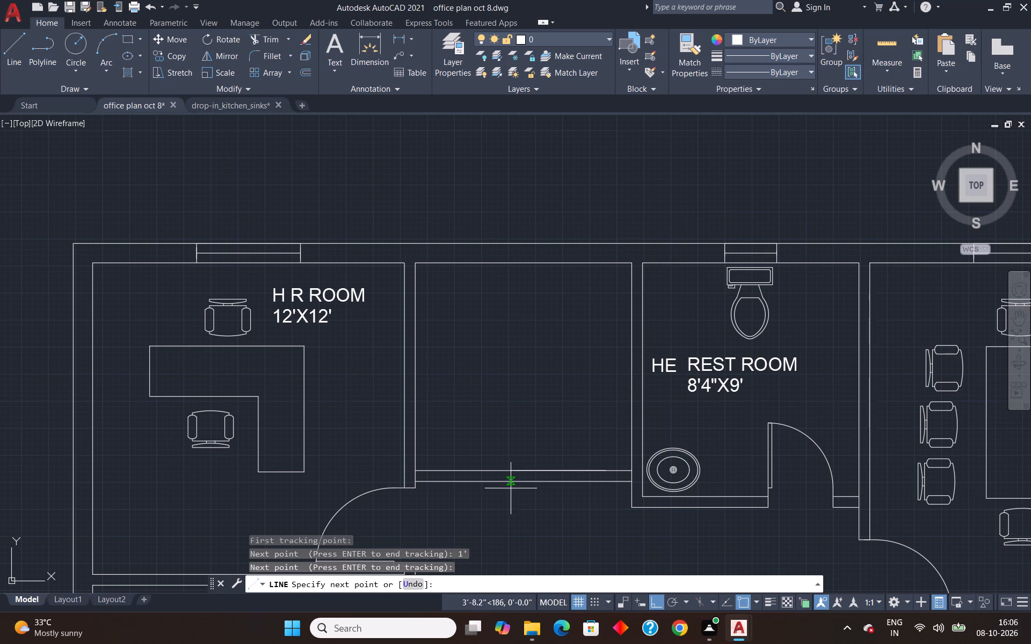
click(604, 485)
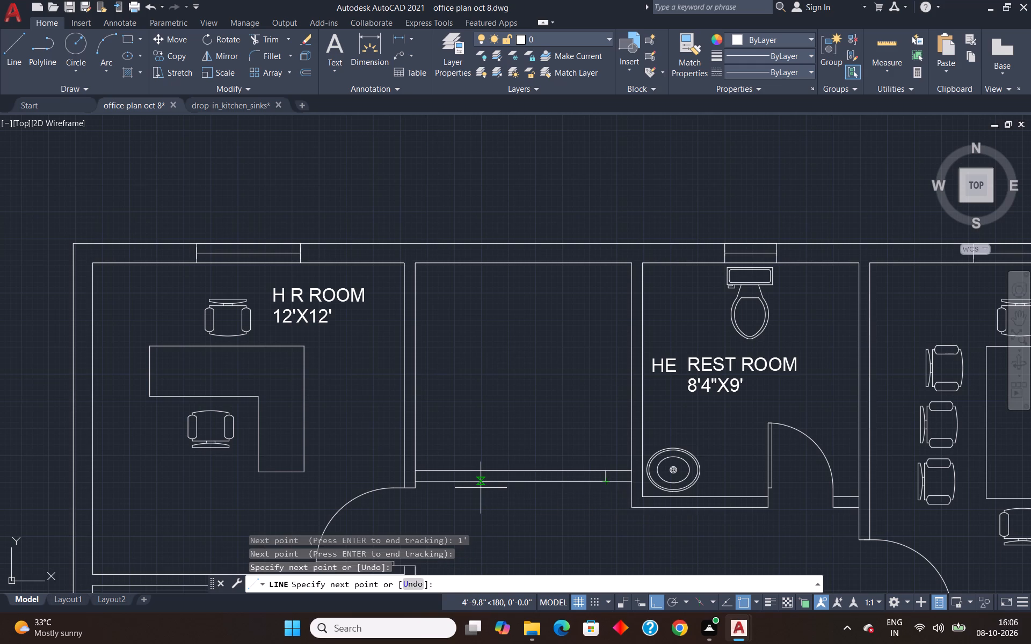
text(2'6")
key(Return)
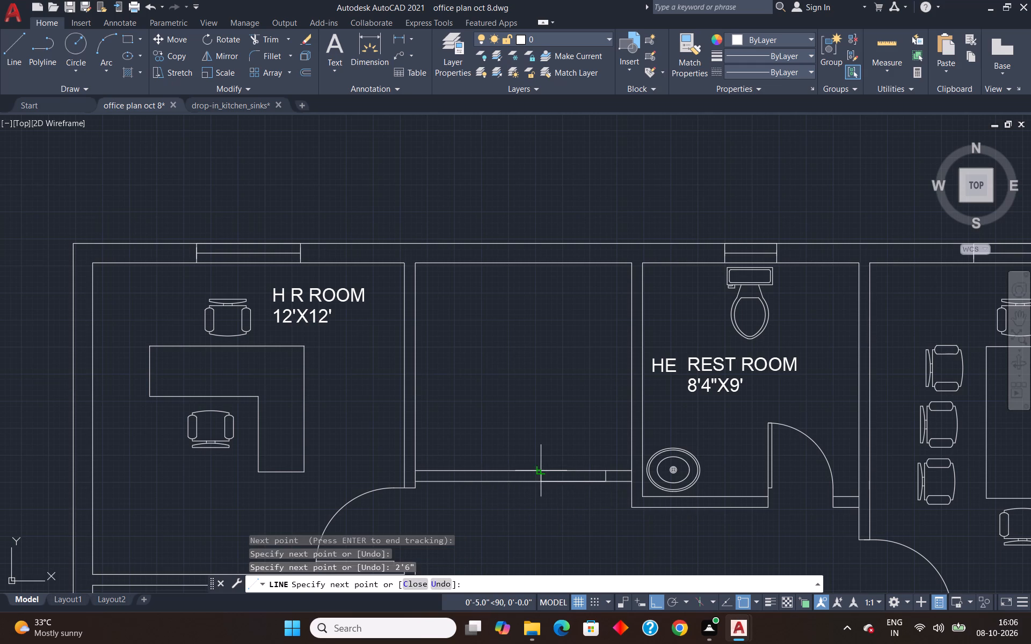
click(544, 471)
key(Escape)
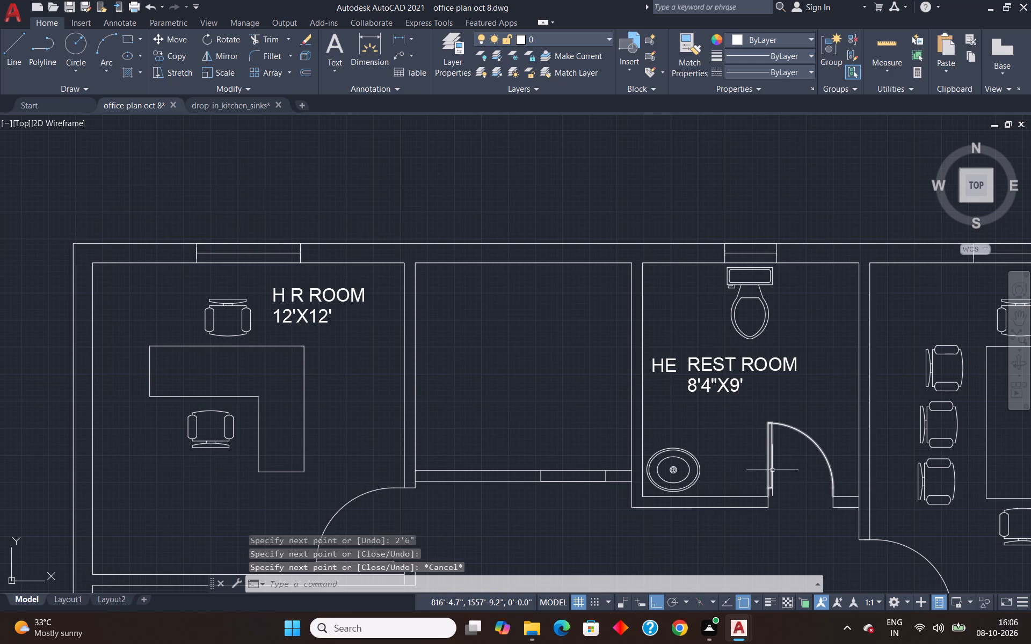
Copy the rest room door to the left jamb of the middle room's door opening.
click(772, 470)
text(CO)
key(Return)
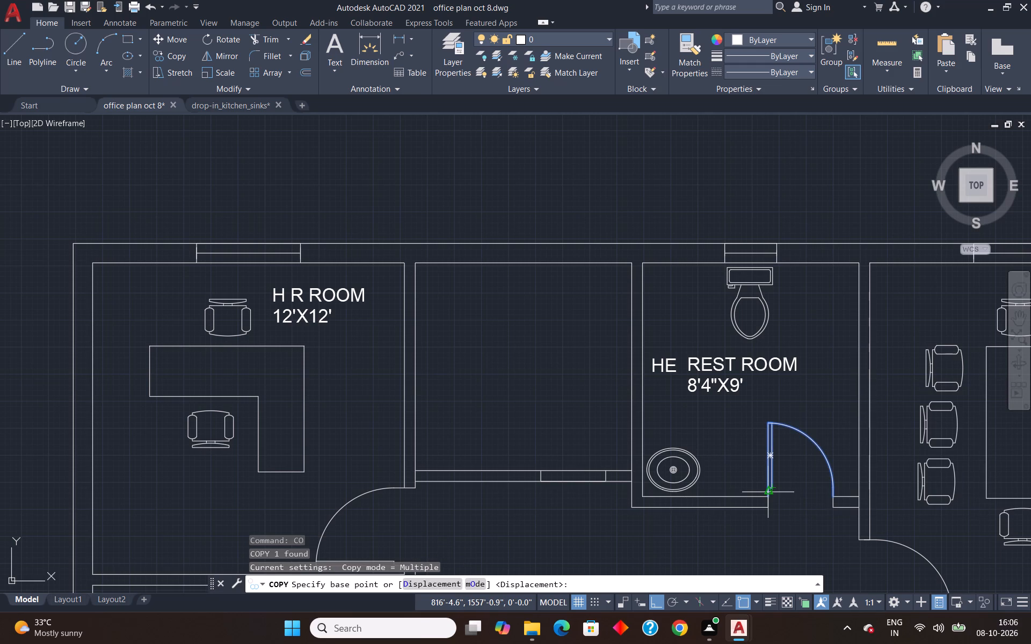
click(768, 497)
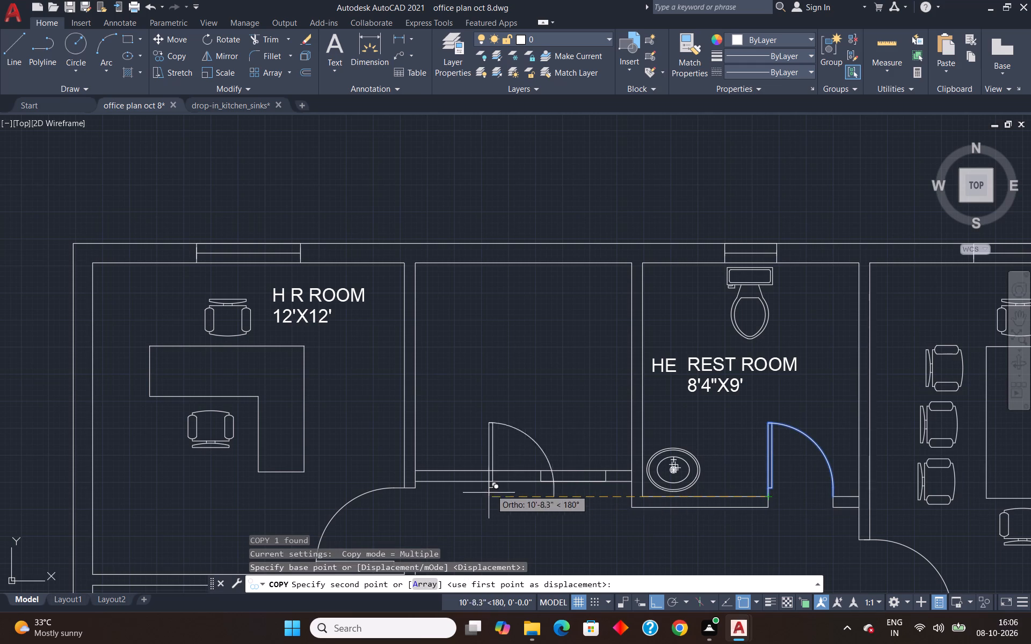
click(542, 473)
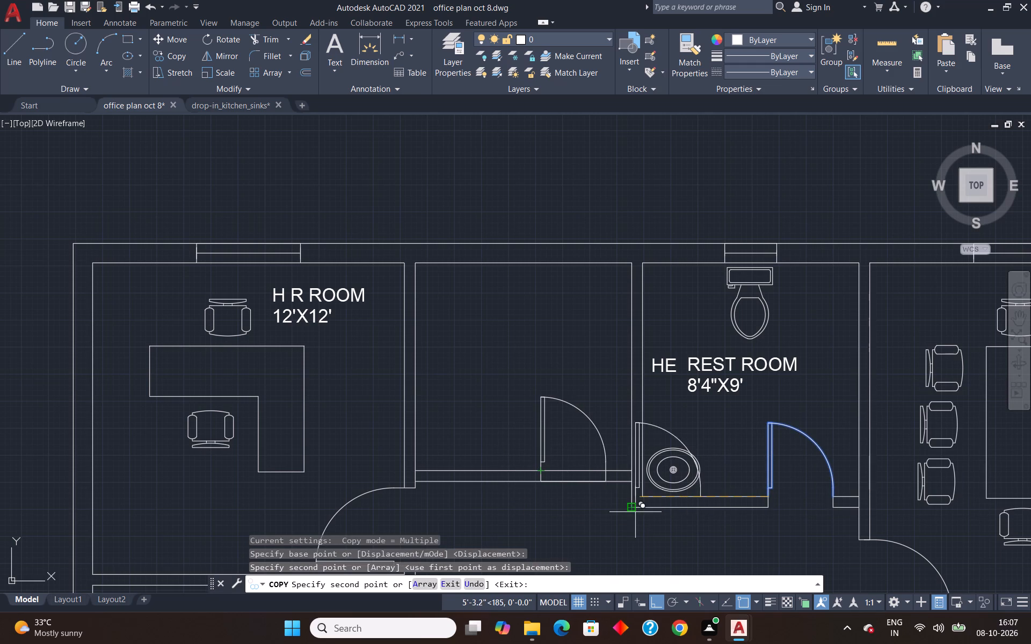
key(Escape)
Trim both lower wall lines out of the middle room's door opening.
text(TR)
key(Return)
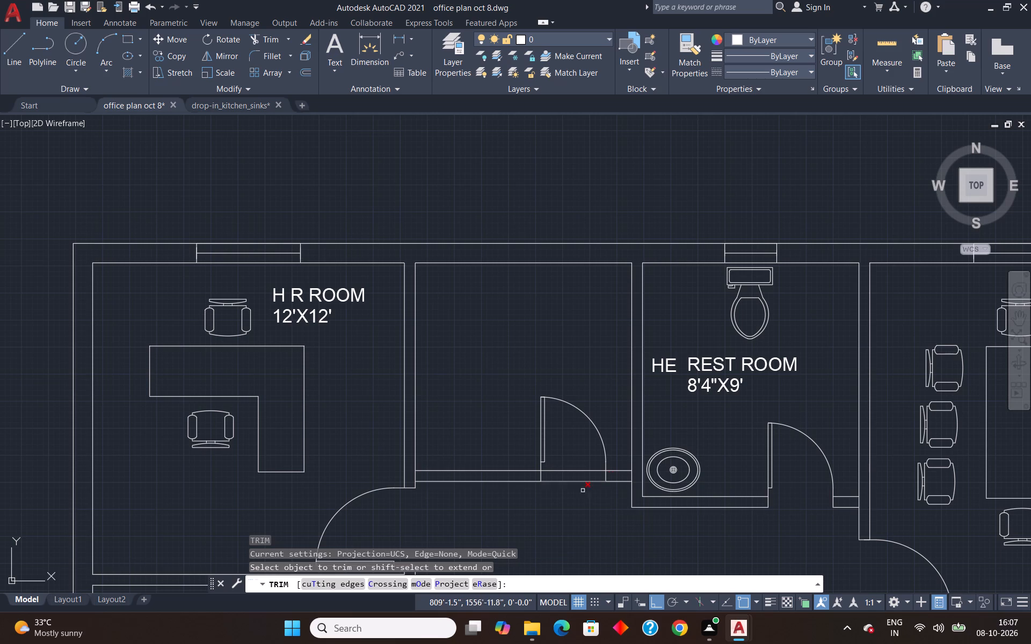
drag(571, 451, 587, 516)
key(Escape)
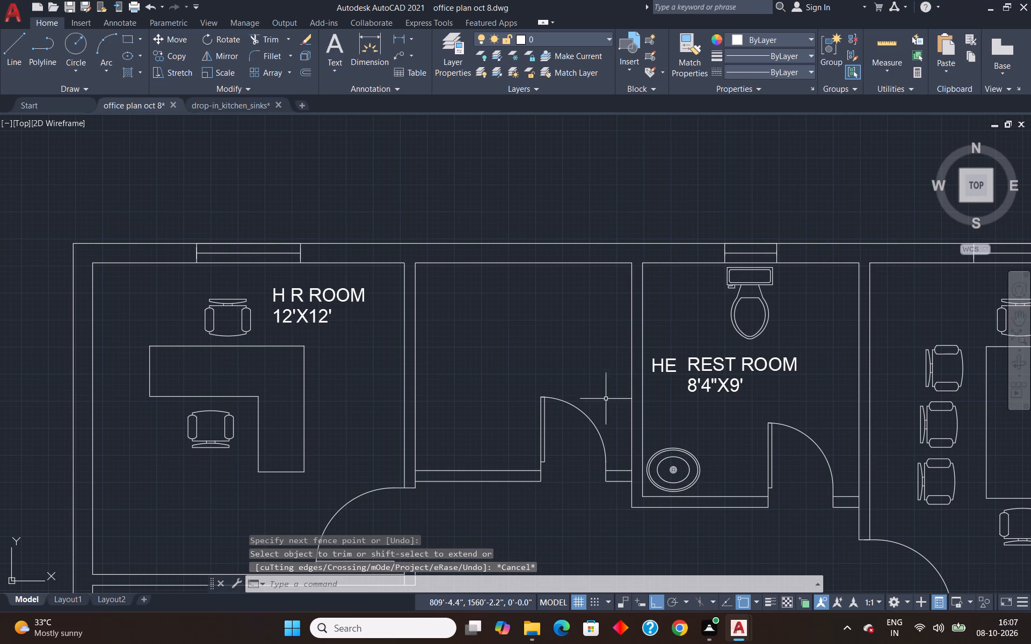
Copy the rest room toilet straight left into the middle room against its top wall, about 8'7" away.
click(764, 333)
text(CO)
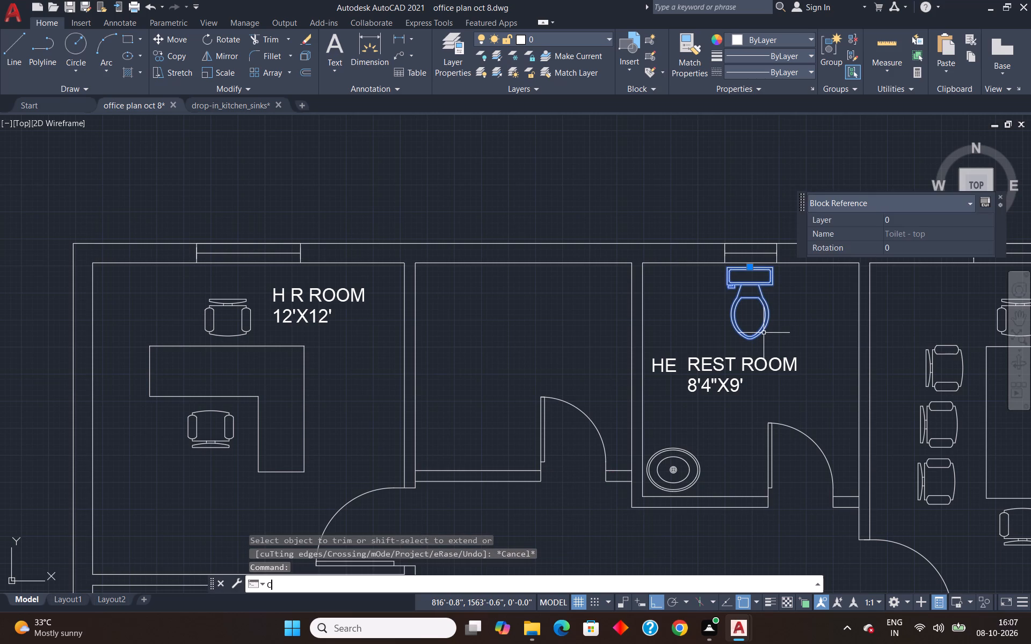
key(Return)
click(747, 276)
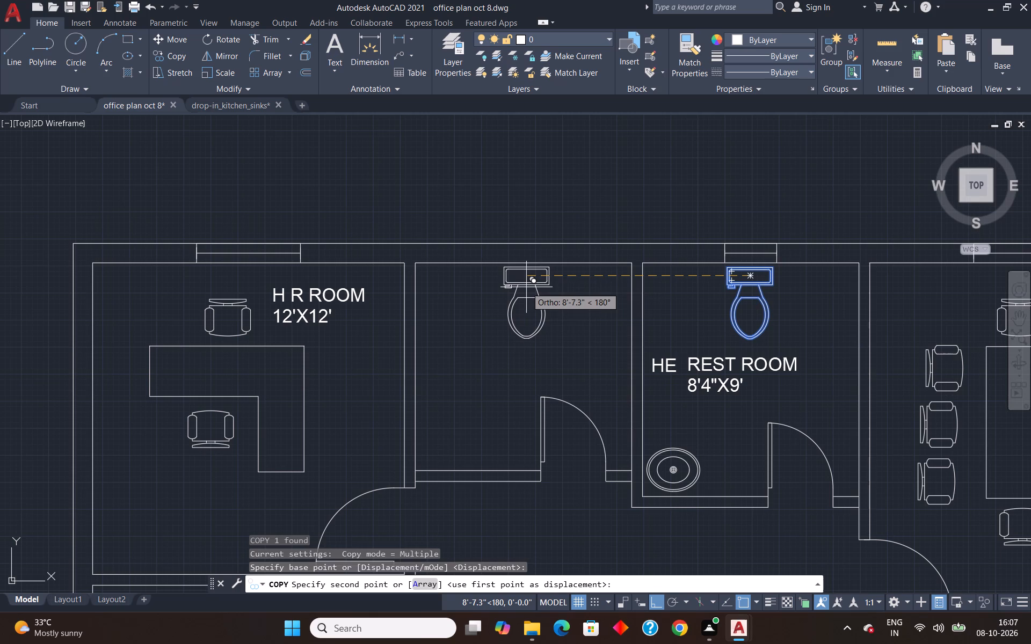
click(526, 287)
key(Escape)
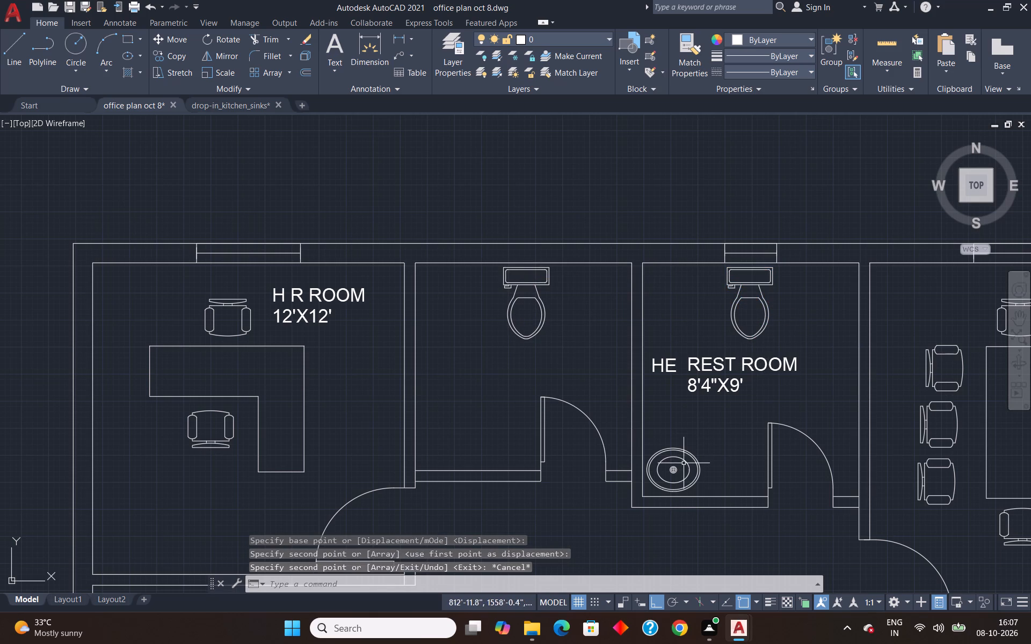
Copy the rest room washbasin straight left into the lower-left corner of the middle room.
click(670, 473)
text(CO)
key(Return)
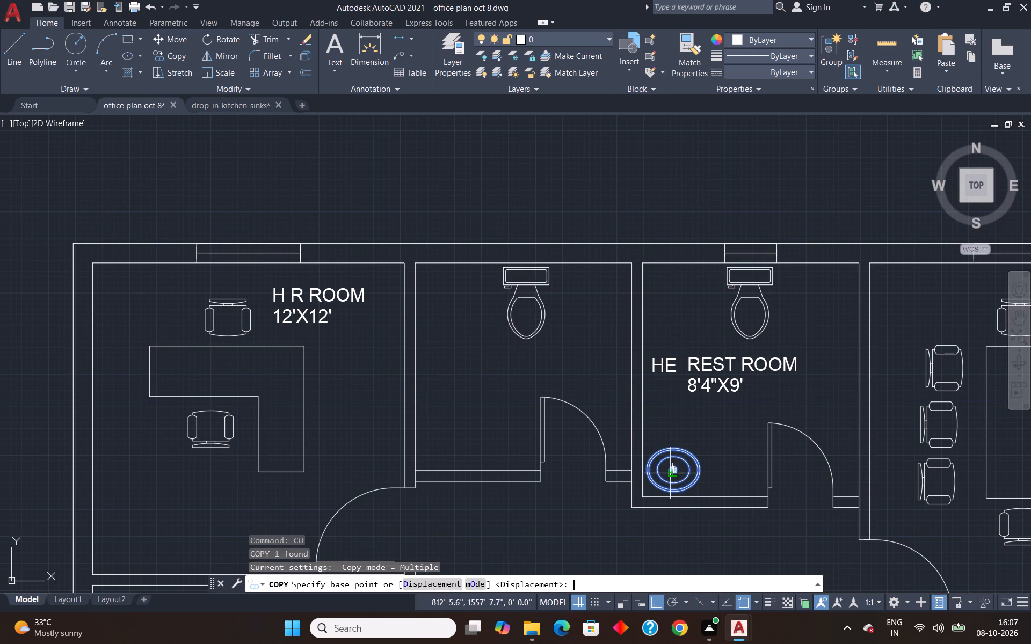
click(674, 477)
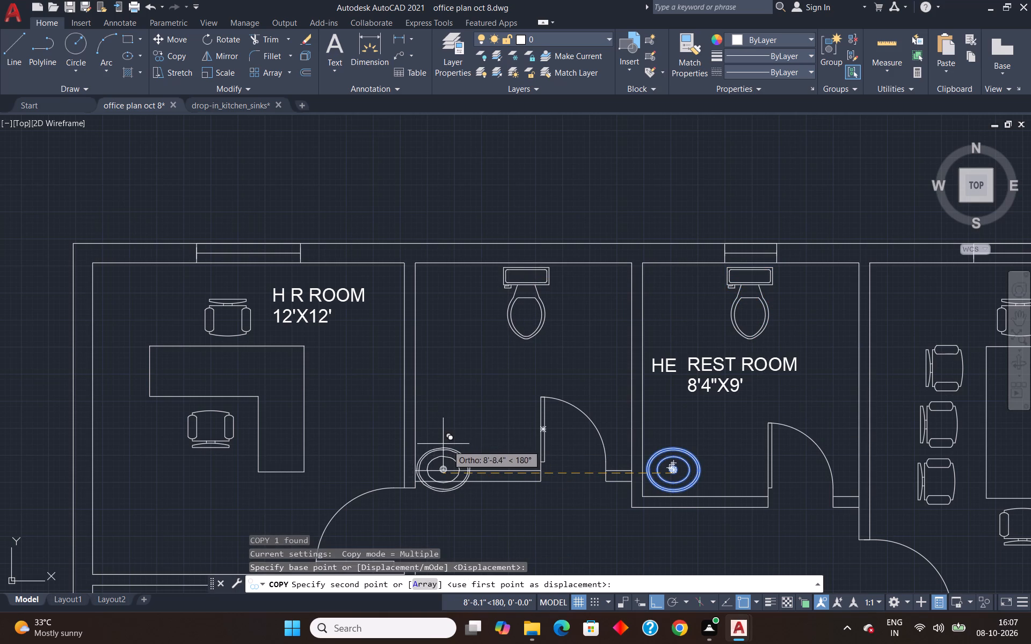
click(448, 445)
key(Escape)
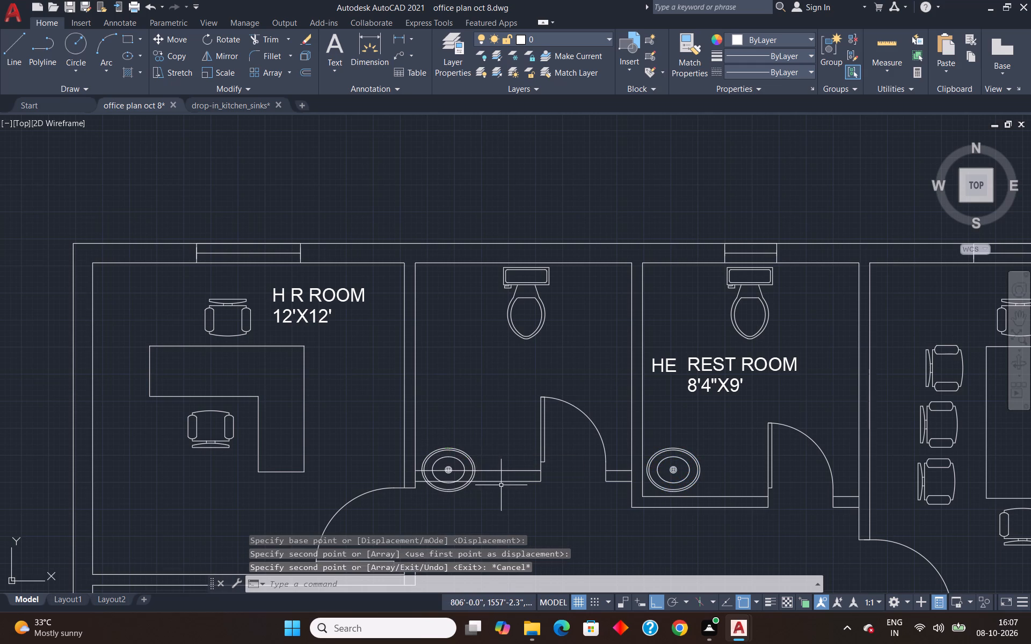
Move the middle room's washbasin straight up about 11.5" so it clears the lower wall.
click(470, 458)
key(m)
key(Return)
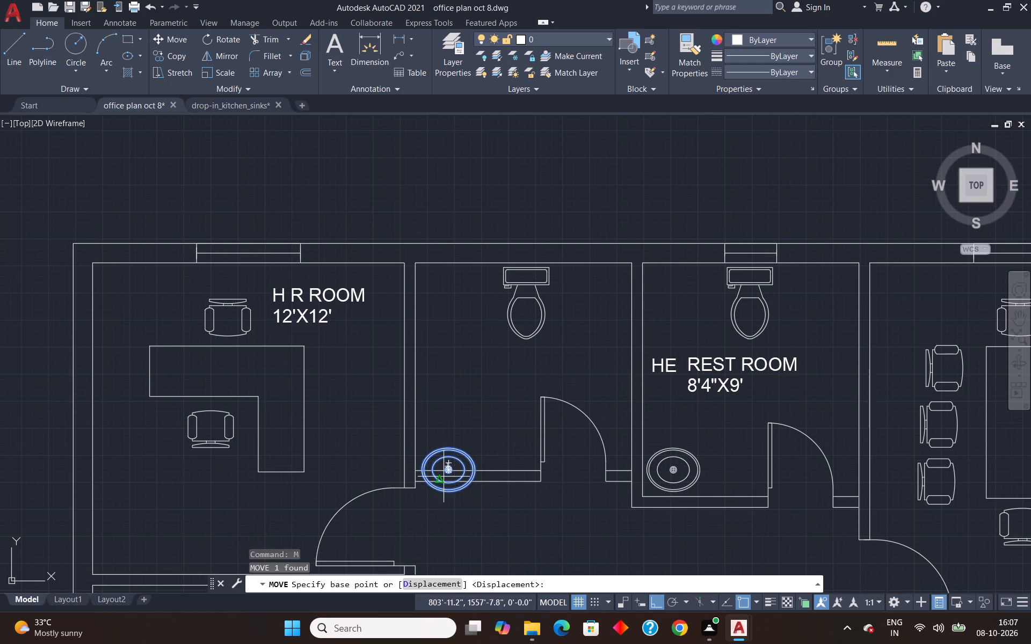
click(451, 474)
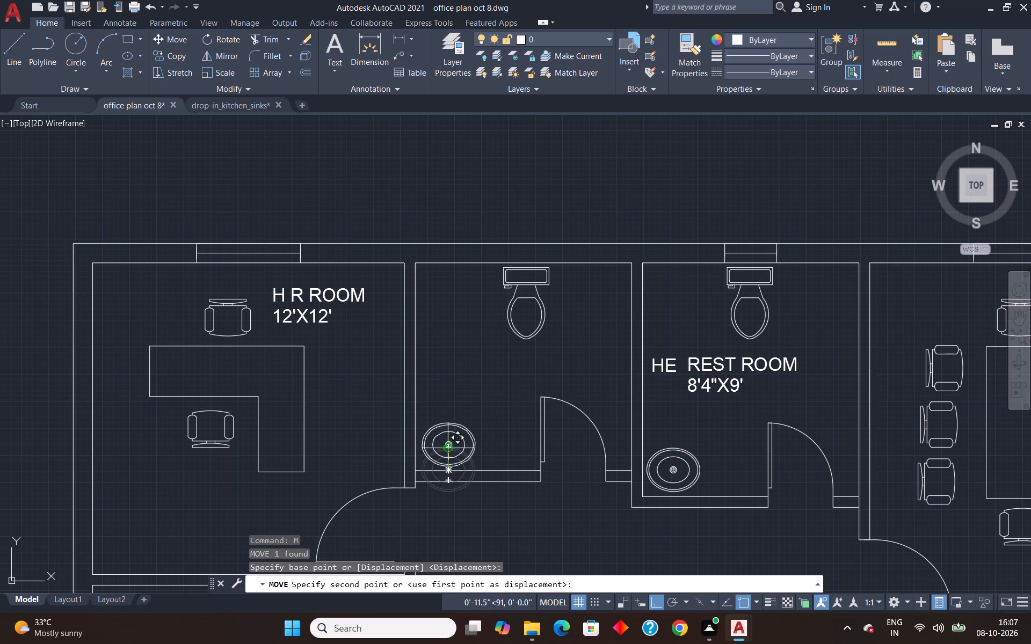
click(446, 447)
key(Escape)
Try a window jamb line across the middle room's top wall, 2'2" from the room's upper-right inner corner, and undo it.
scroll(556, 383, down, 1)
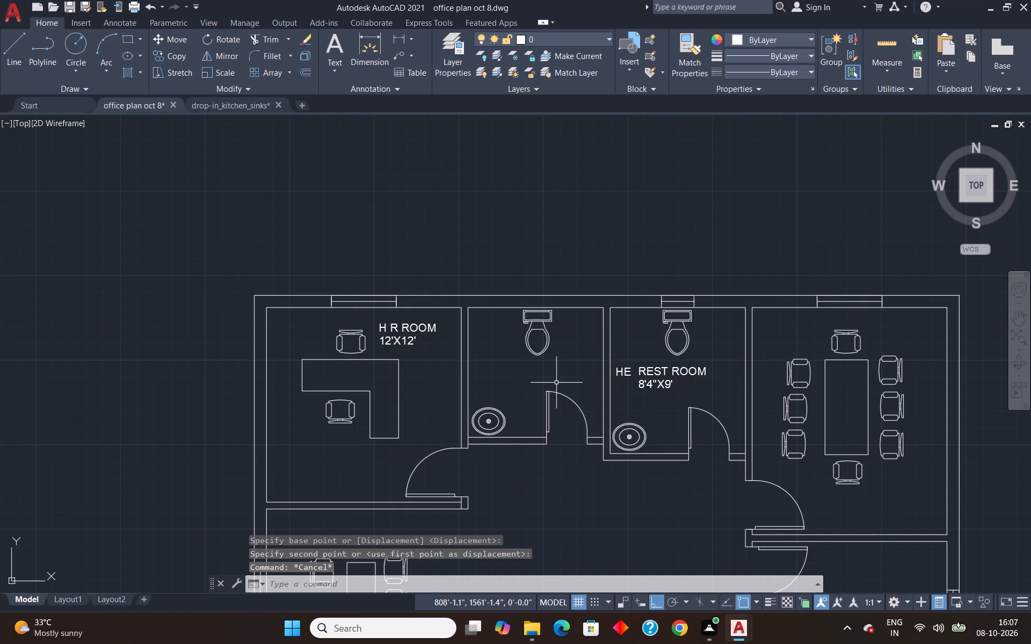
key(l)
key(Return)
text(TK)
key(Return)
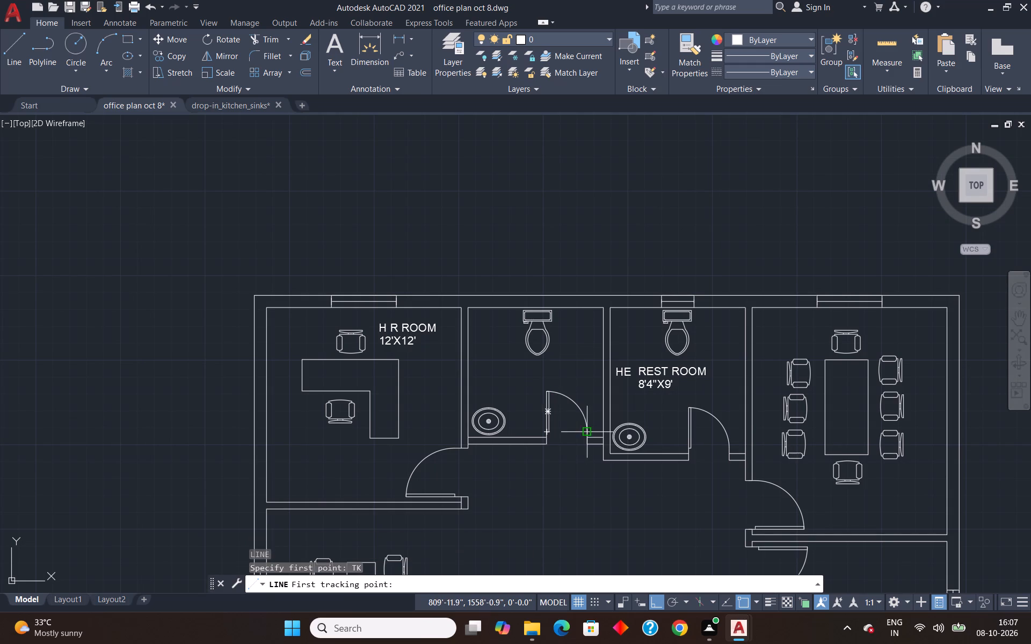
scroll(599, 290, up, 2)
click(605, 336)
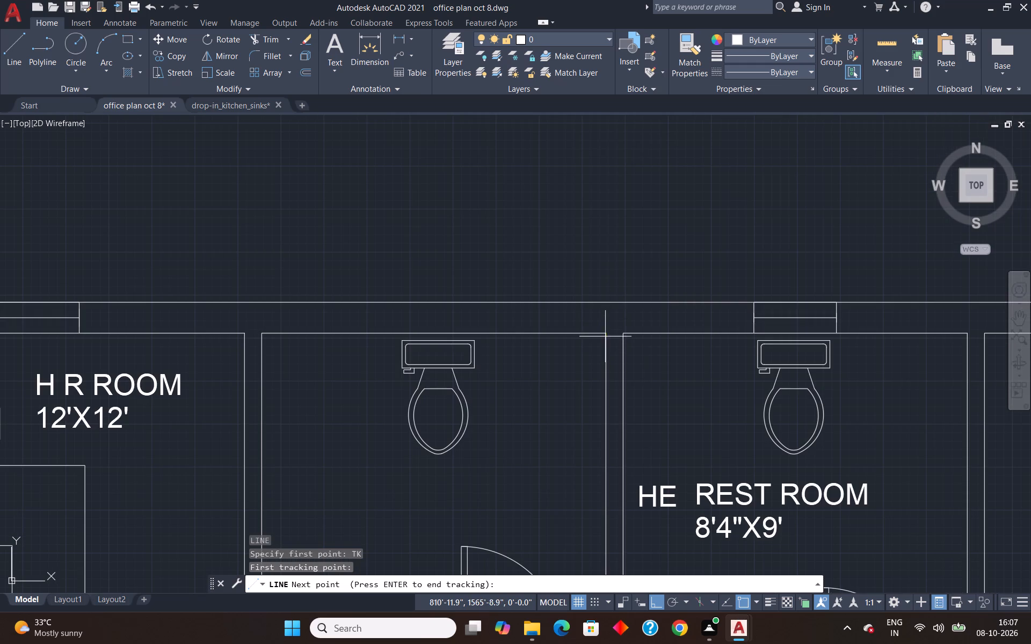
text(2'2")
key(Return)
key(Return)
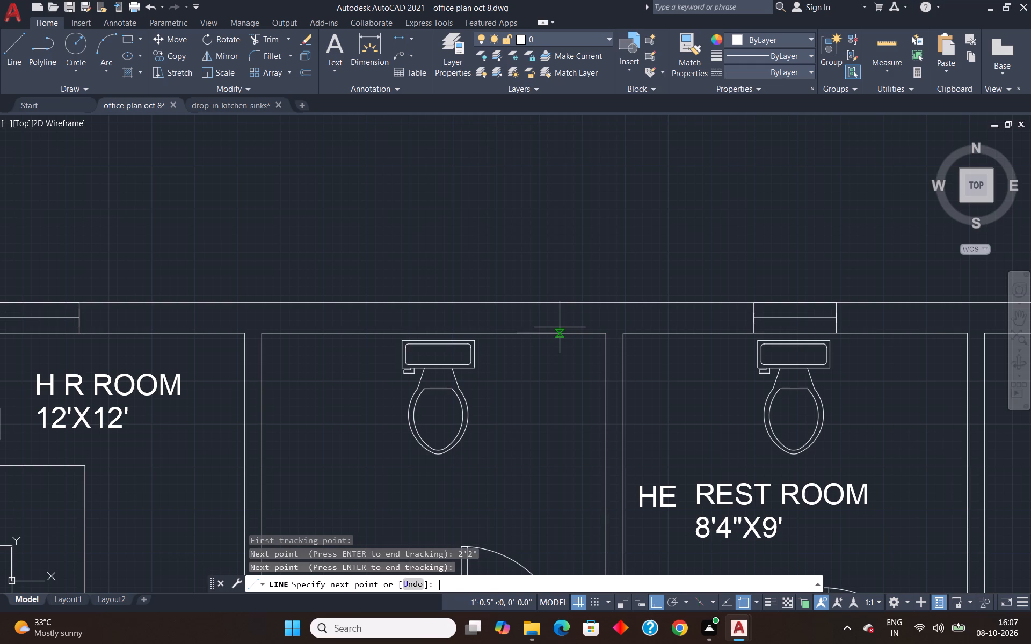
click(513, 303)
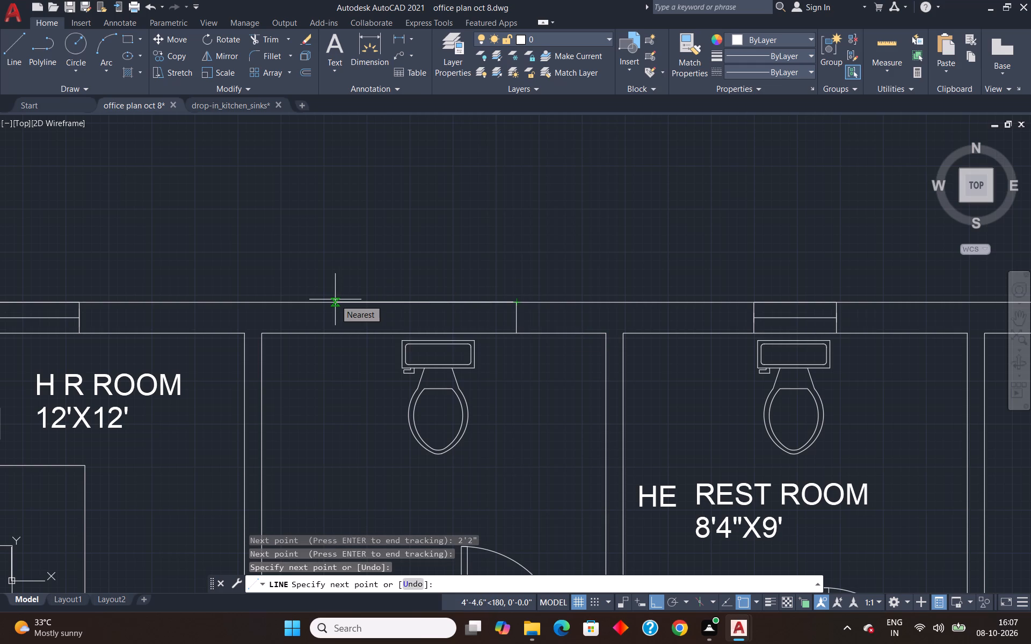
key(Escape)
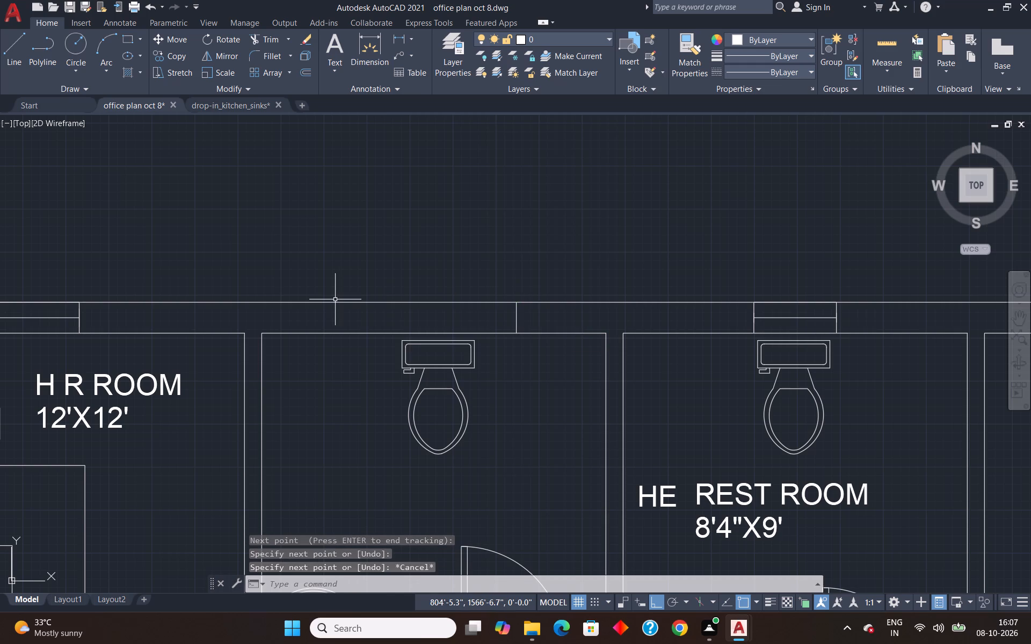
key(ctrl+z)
Draw a 2' wide window opening through the middle room's top wall, starting 3'2" left of the room's upper-right inner corner.
key(l)
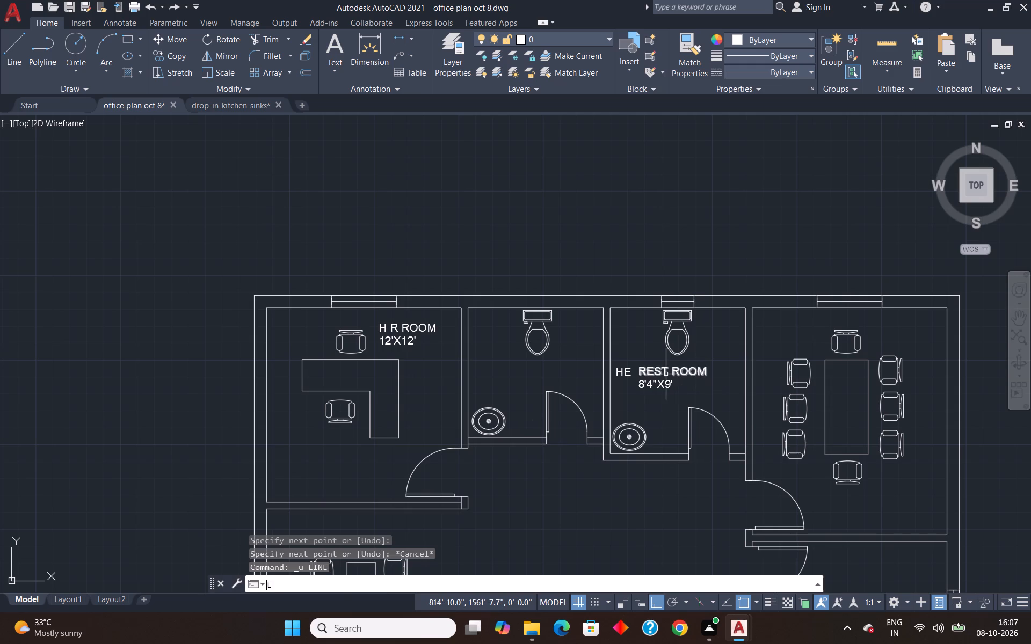
key(Return)
key(t)
key(k)
key(Return)
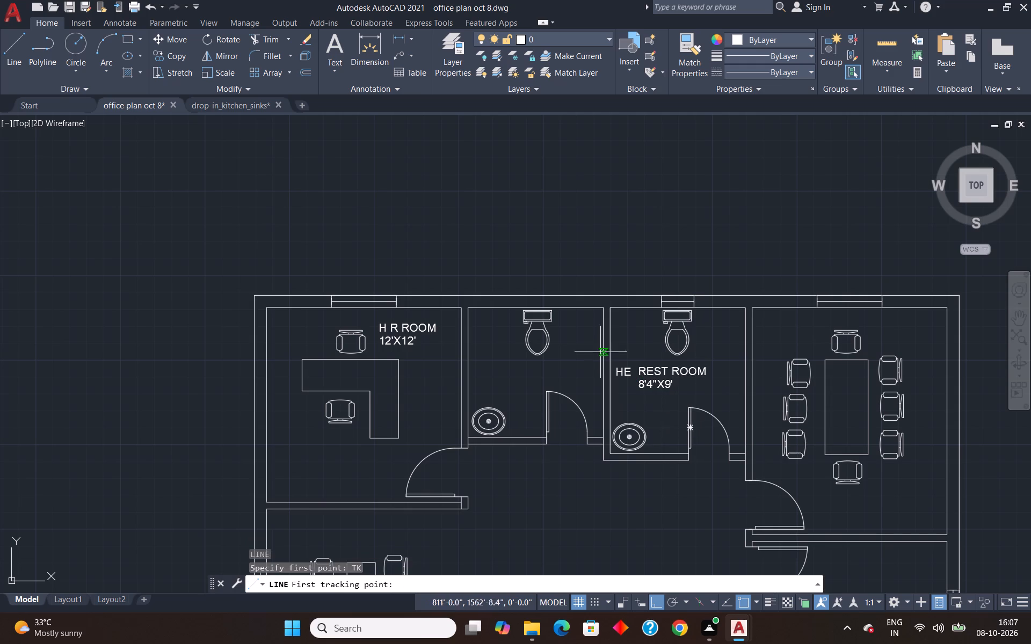
scroll(615, 310, up, 3)
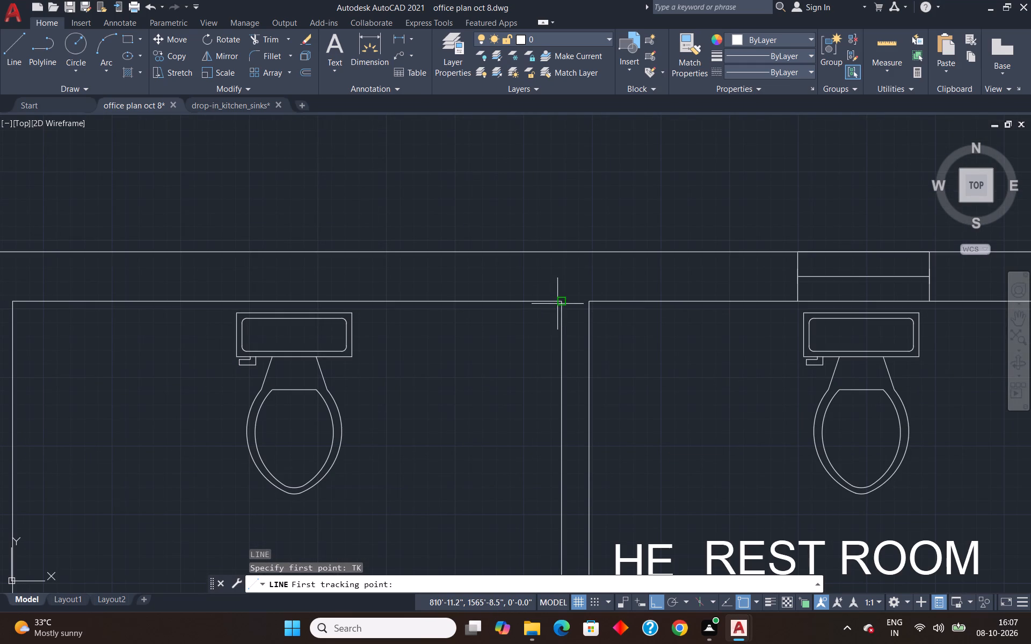
click(561, 304)
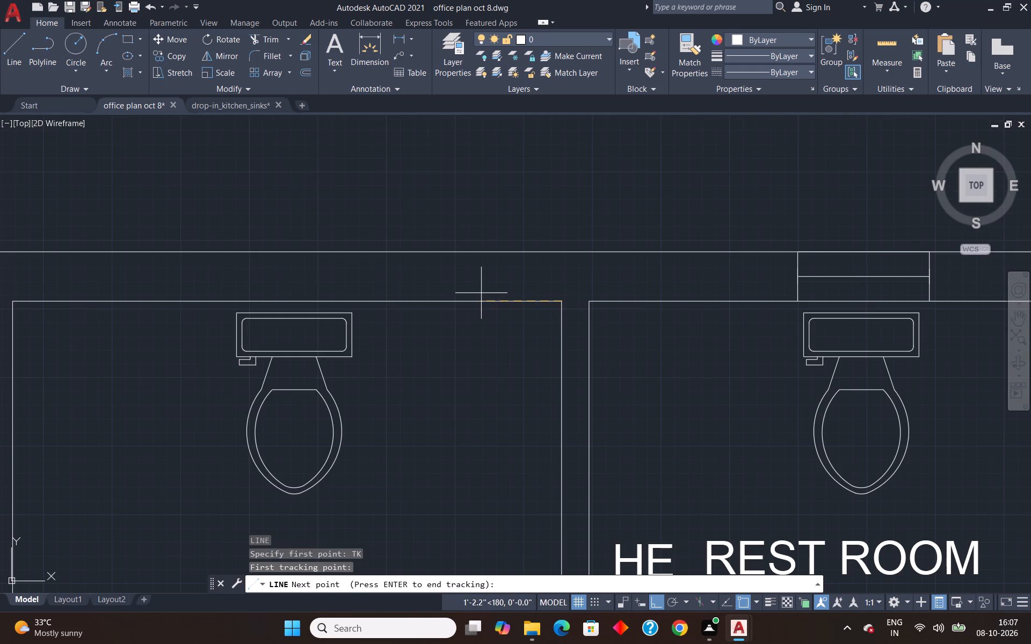
text(3'2")
key(Return)
key(Return)
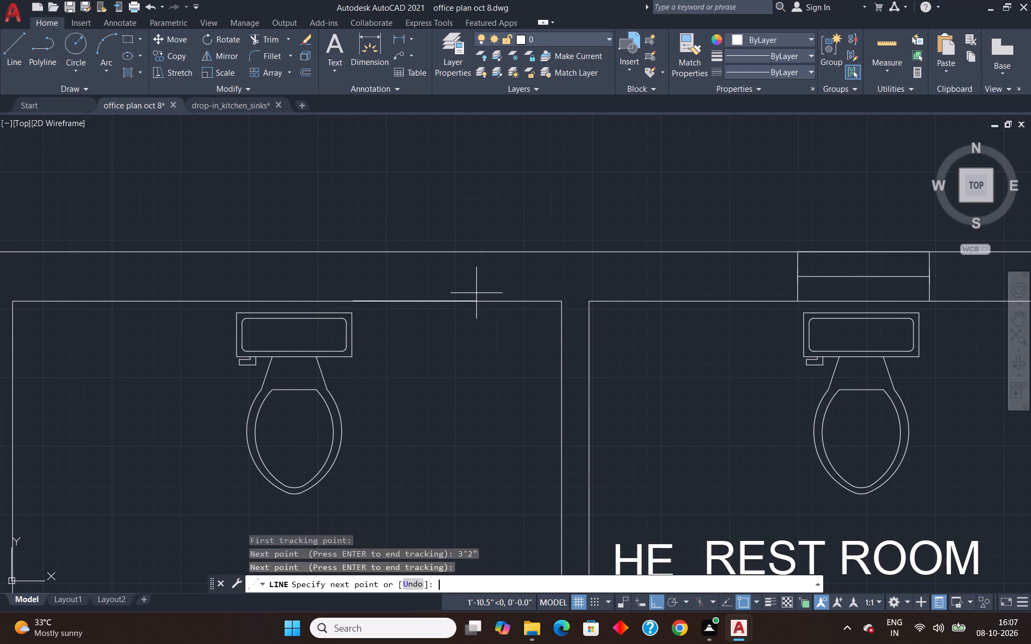
click(355, 250)
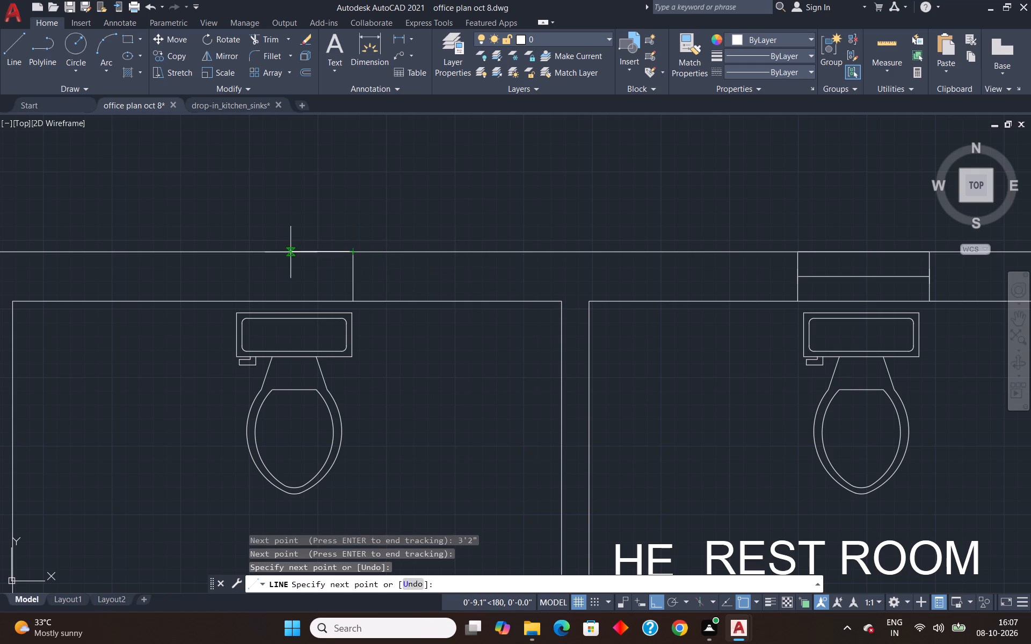
text(2')
key(Return)
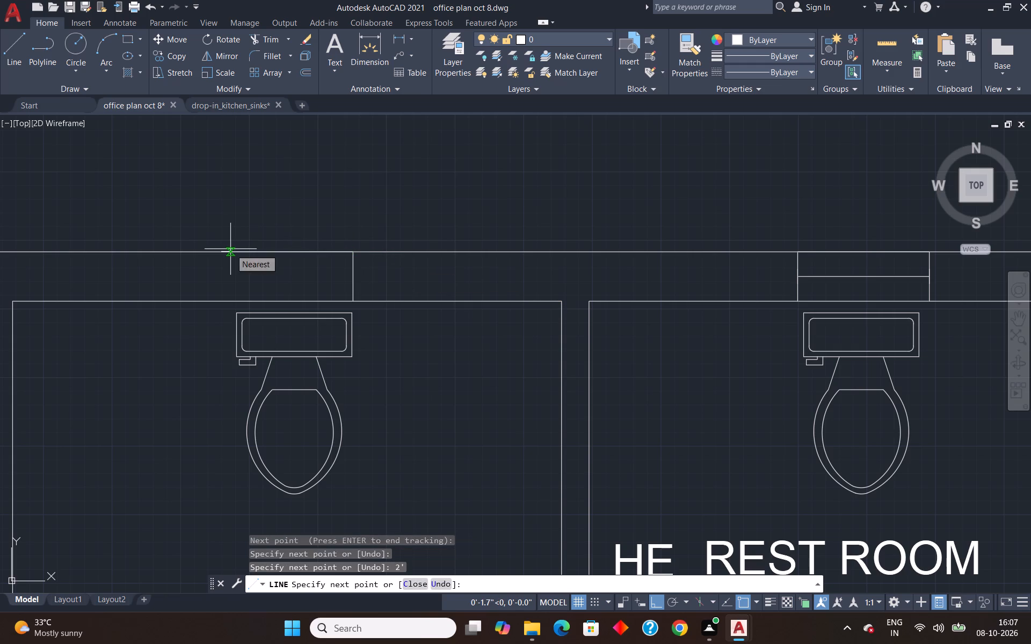
click(220, 303)
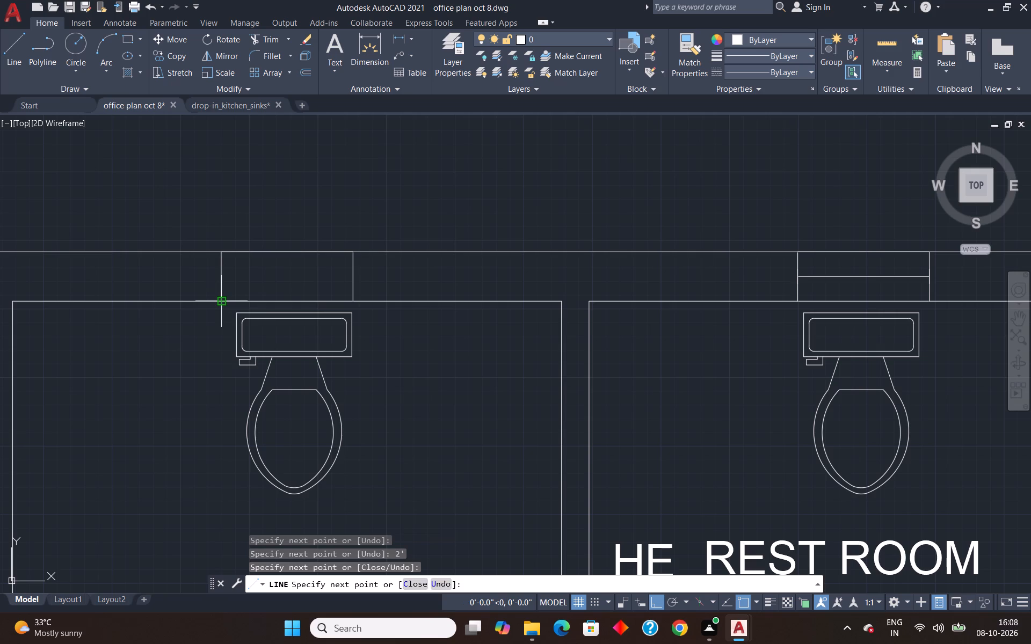
key(Escape)
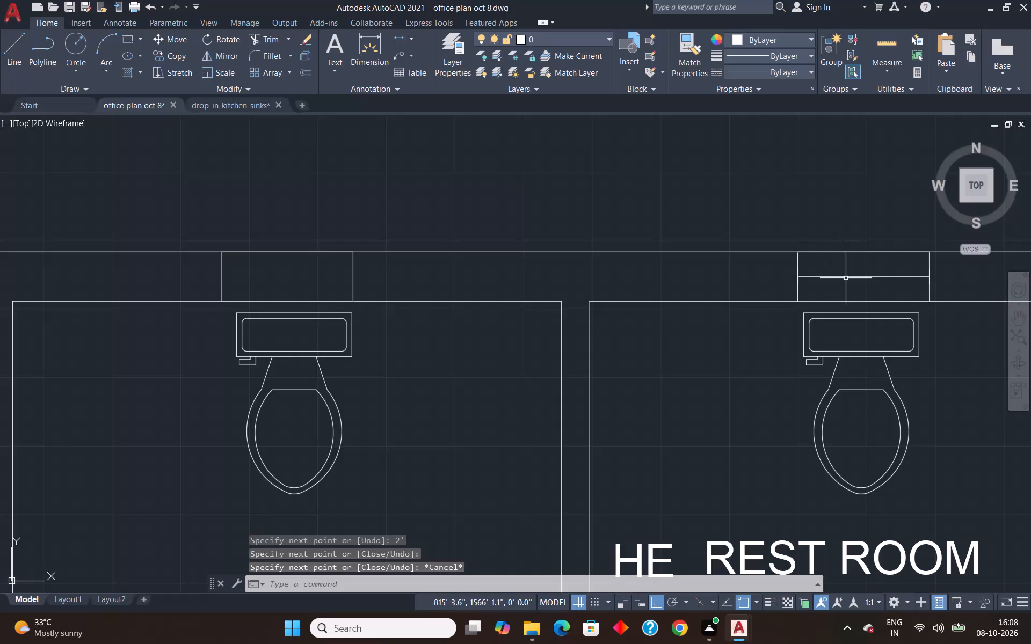
Copy the rest room window into the middle room's new top-wall opening, aligned to the midpoint of its left jamb.
click(841, 277)
text(CO)
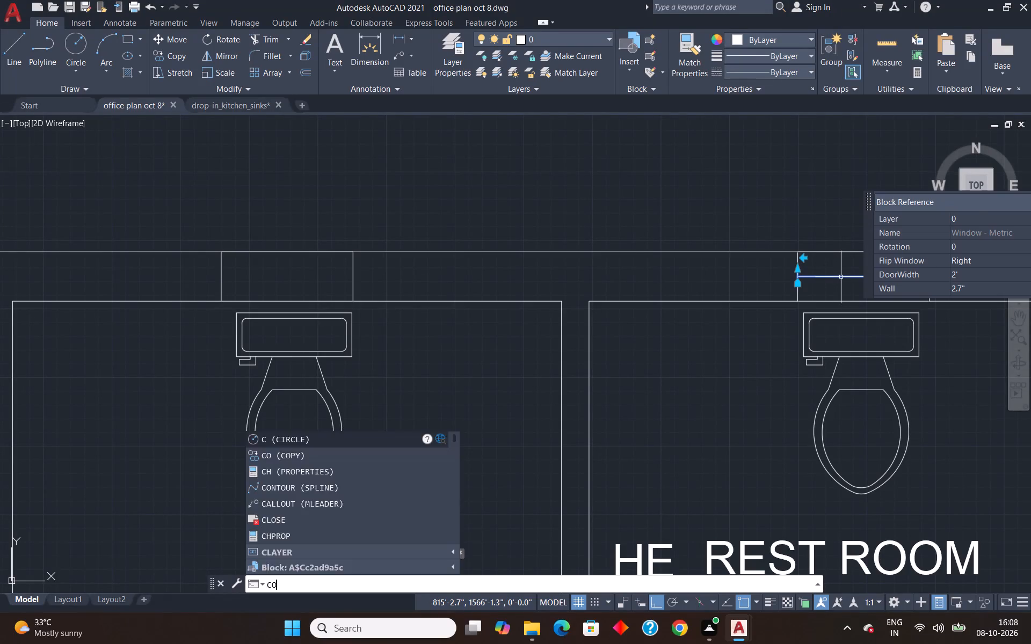
key(Return)
click(802, 276)
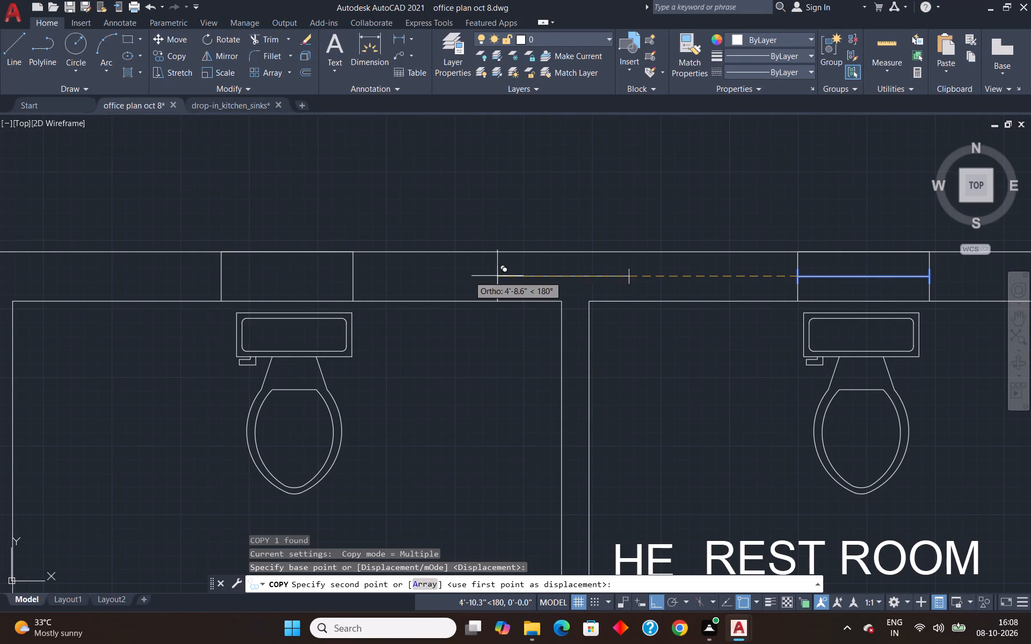
click(224, 279)
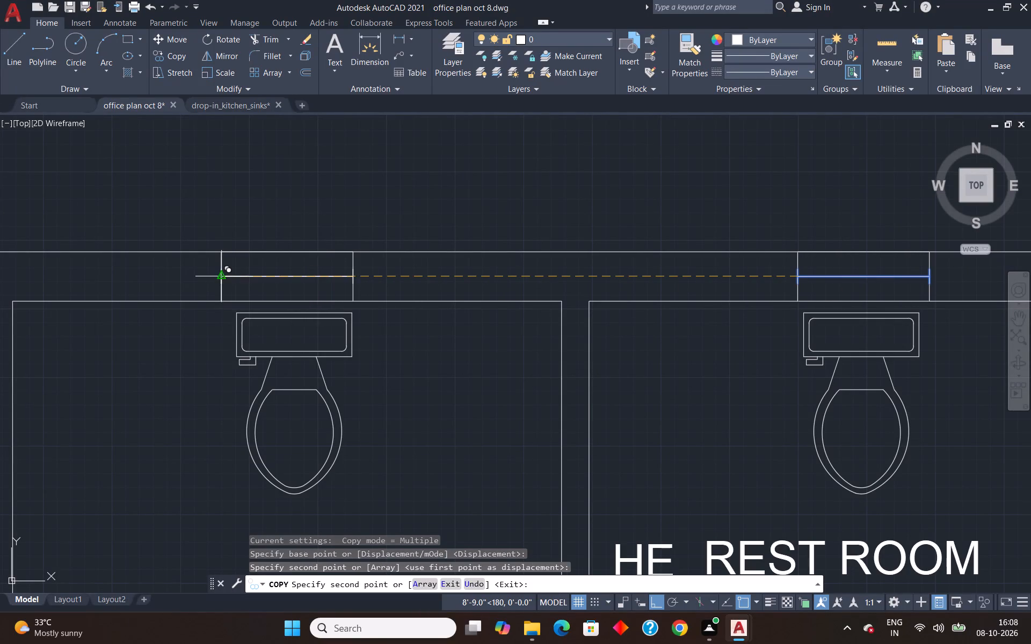
key(Escape)
Label the middle room "SHE REST ROOM" with "8'4"X8'" on a second line, using 6" unrotated single-line text below the toilet.
scroll(325, 231, down, 5)
scroll(311, 266, up, 5)
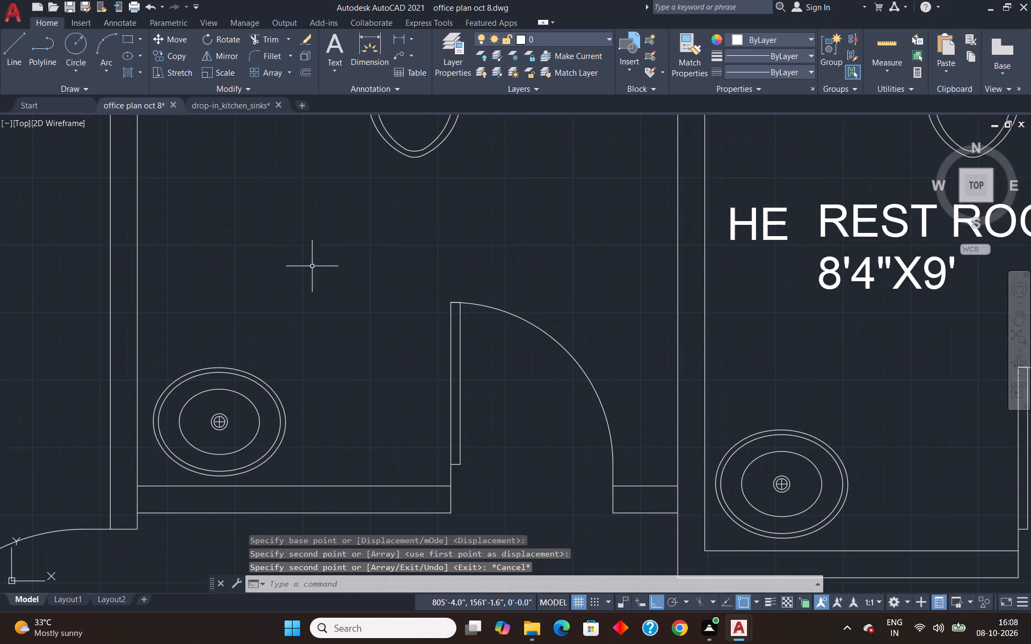
text(DT)
key(Return)
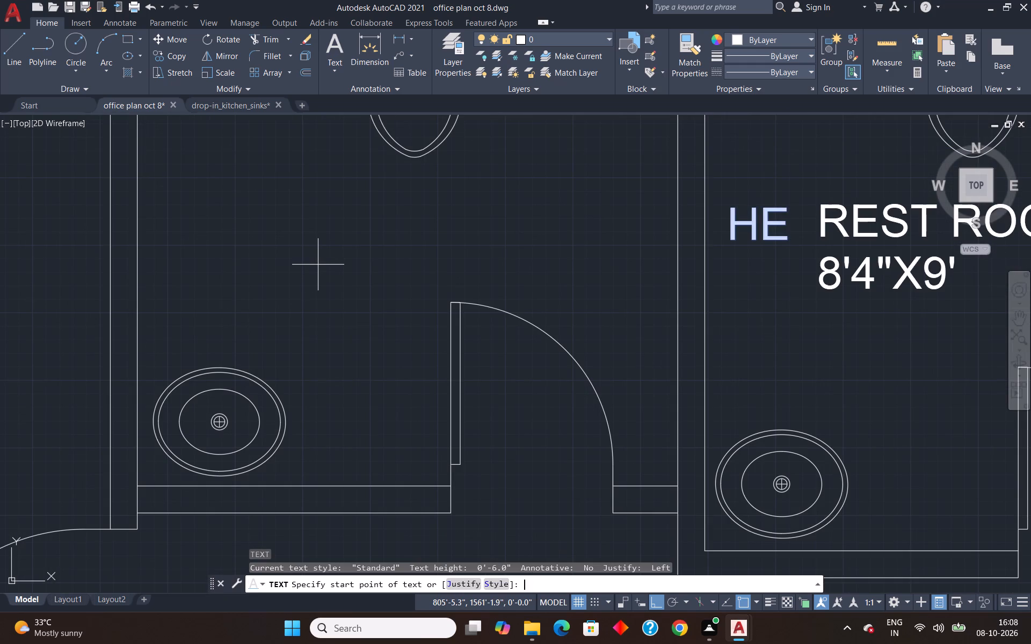
scroll(377, 282, down, 3)
click(342, 266)
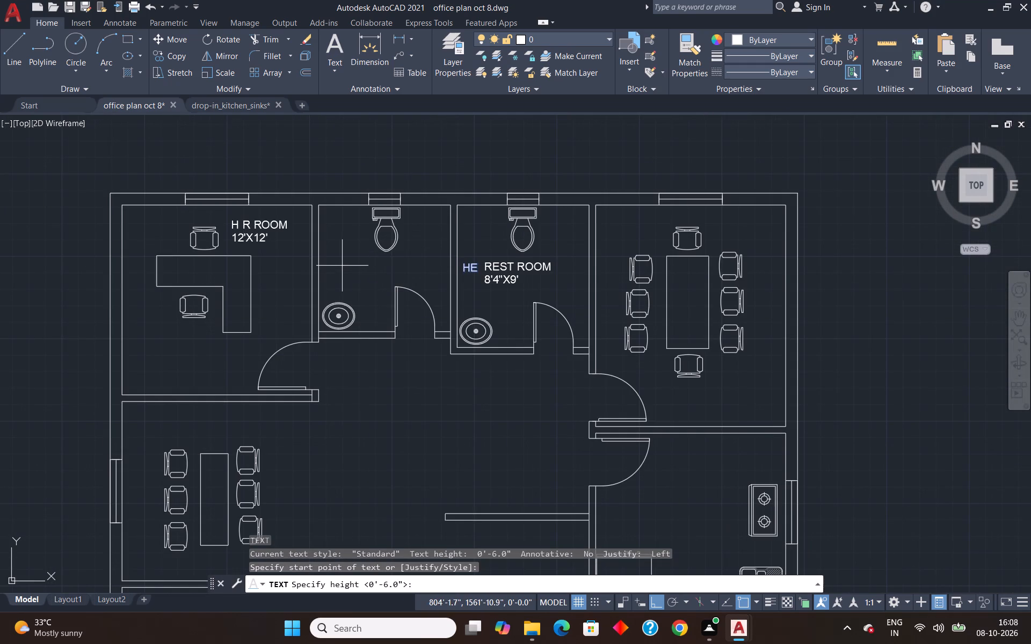
key(Return)
key(Return)
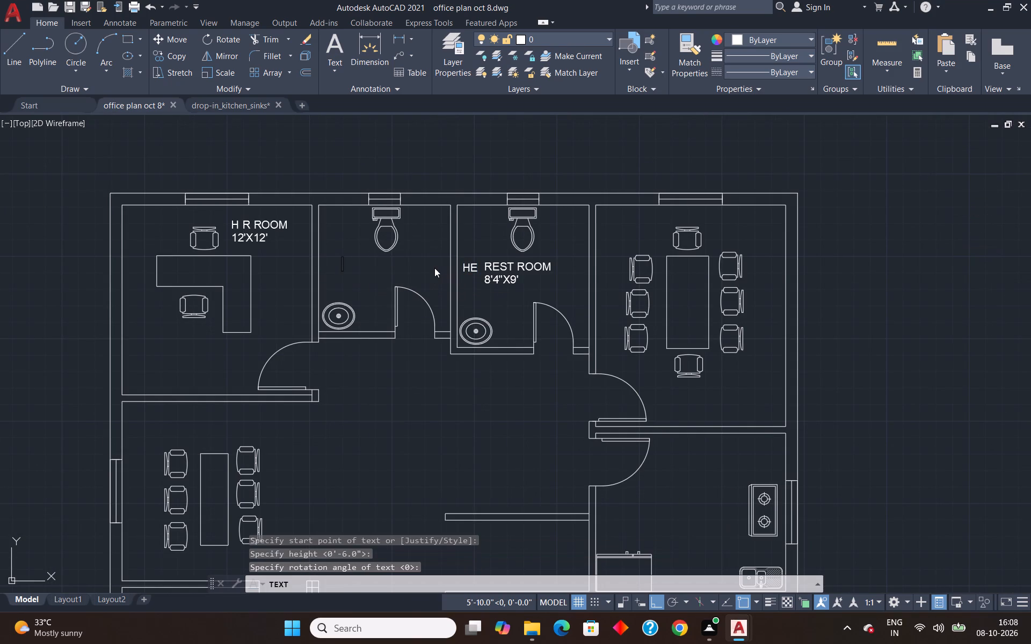
text(SHE)
key(space)
text(RESY)
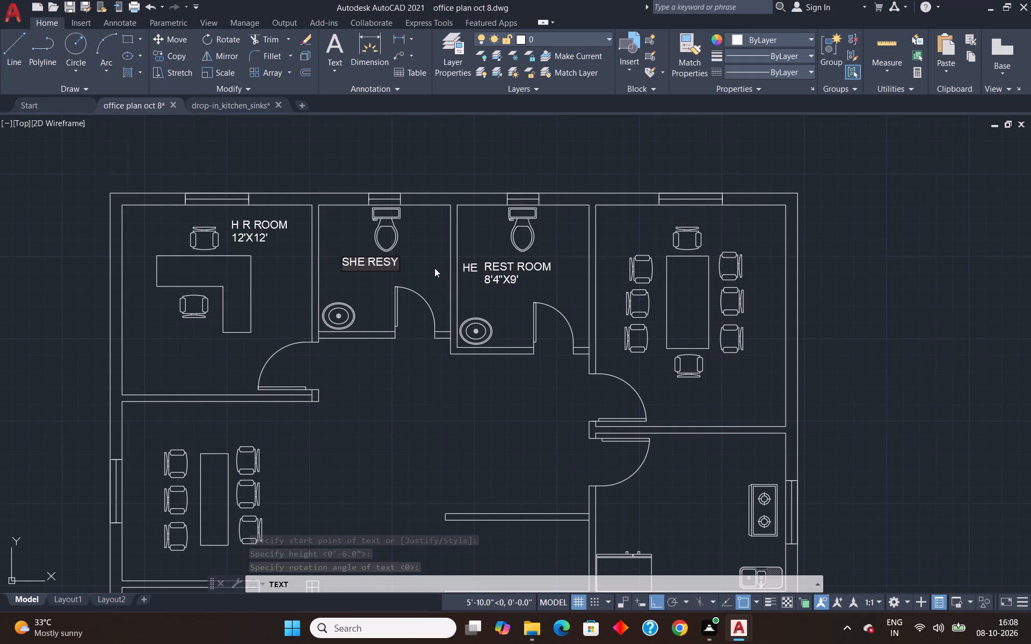
key(BackSpace)
text(T ROOM)
key(Return)
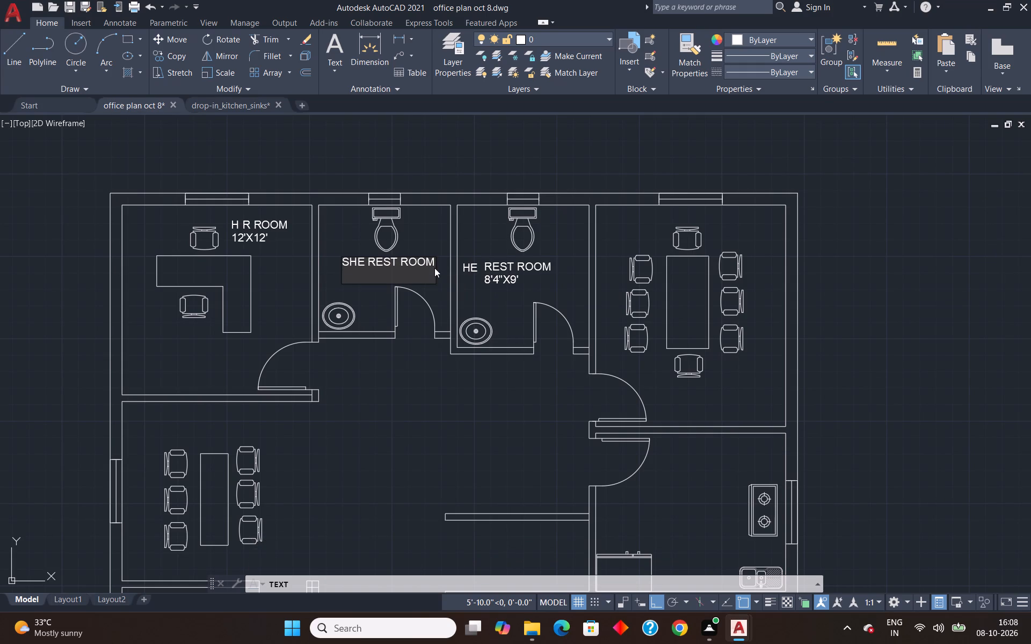
text(8'4")
key(x)
text(8')
key(Return)
key(Return)
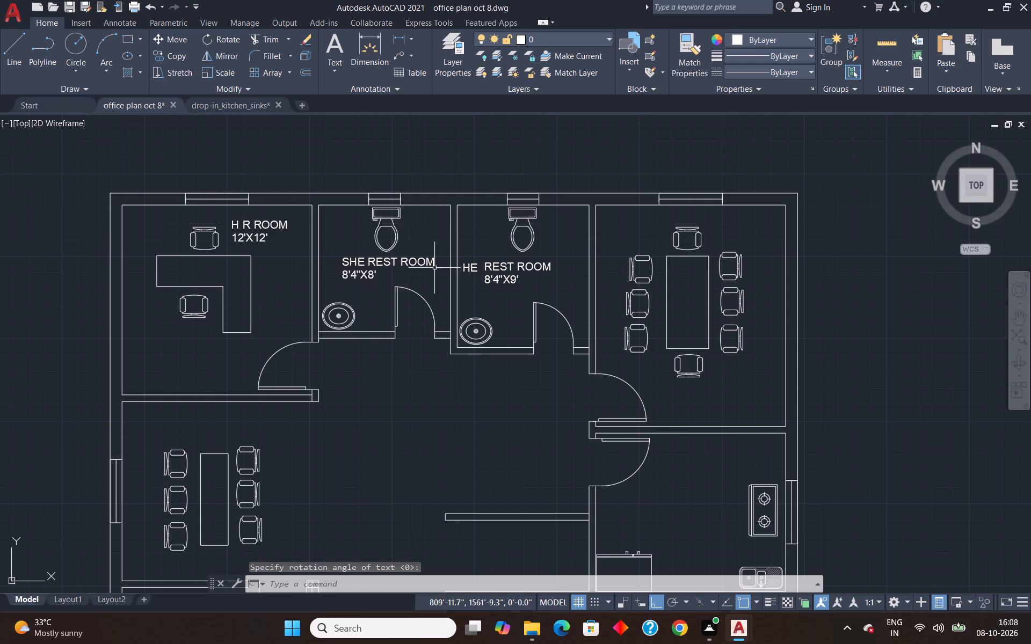
Label the central hall "OPEN OFFICE AREA" with 6" unrotated single-line text, to the upper right of the six-chair table.
scroll(439, 250, down, 3)
scroll(415, 319, up, 4)
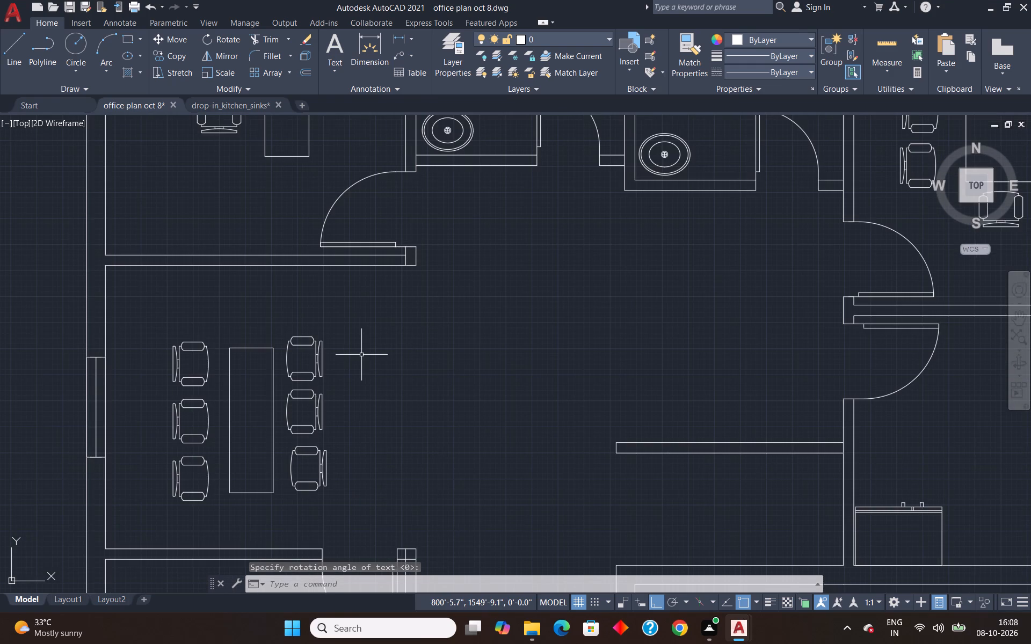
key(space)
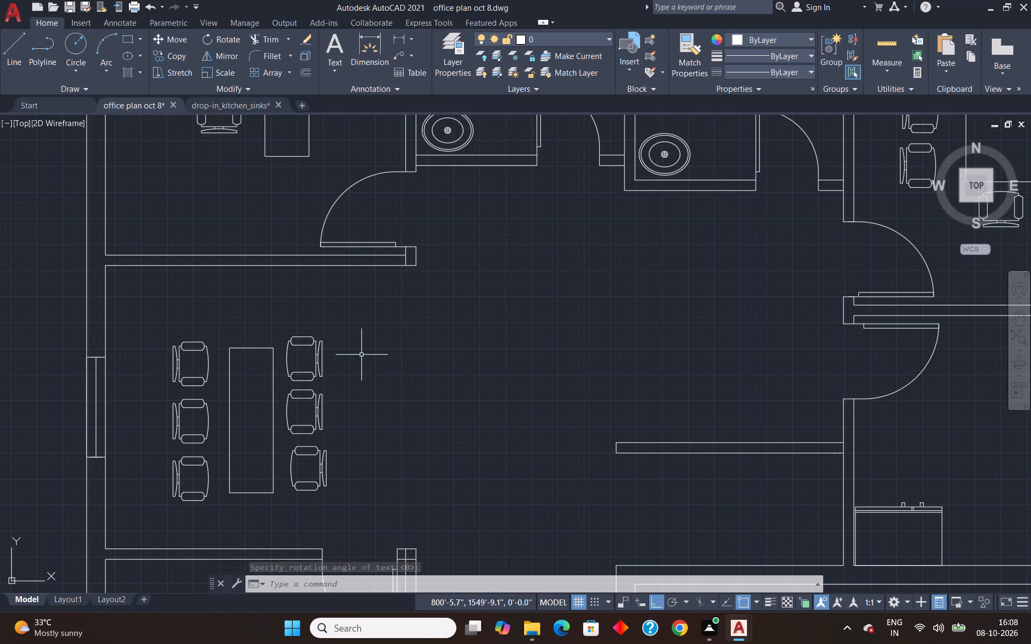
click(373, 336)
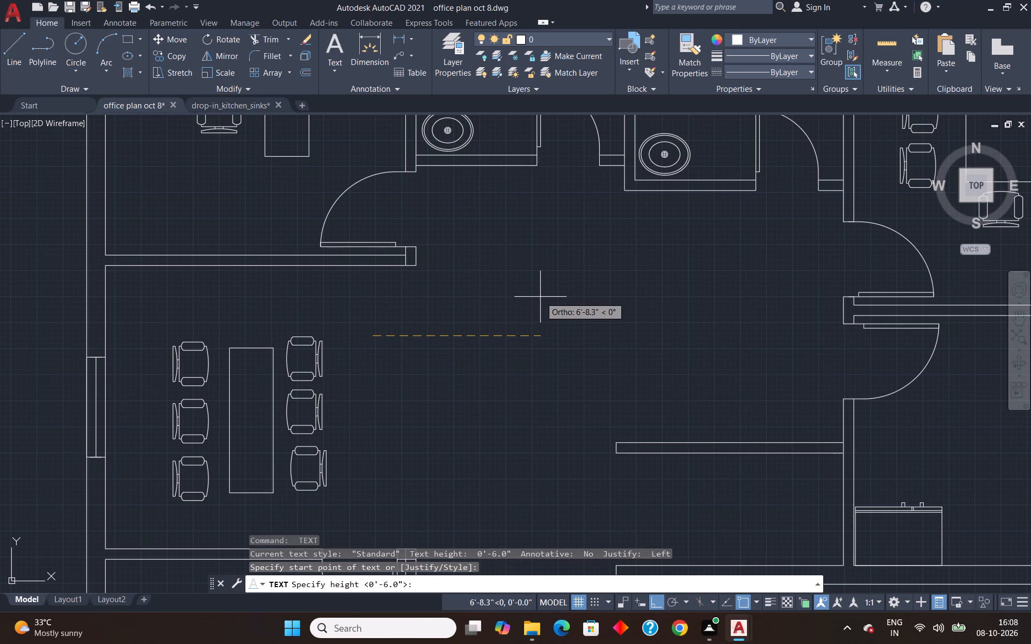
key(Return)
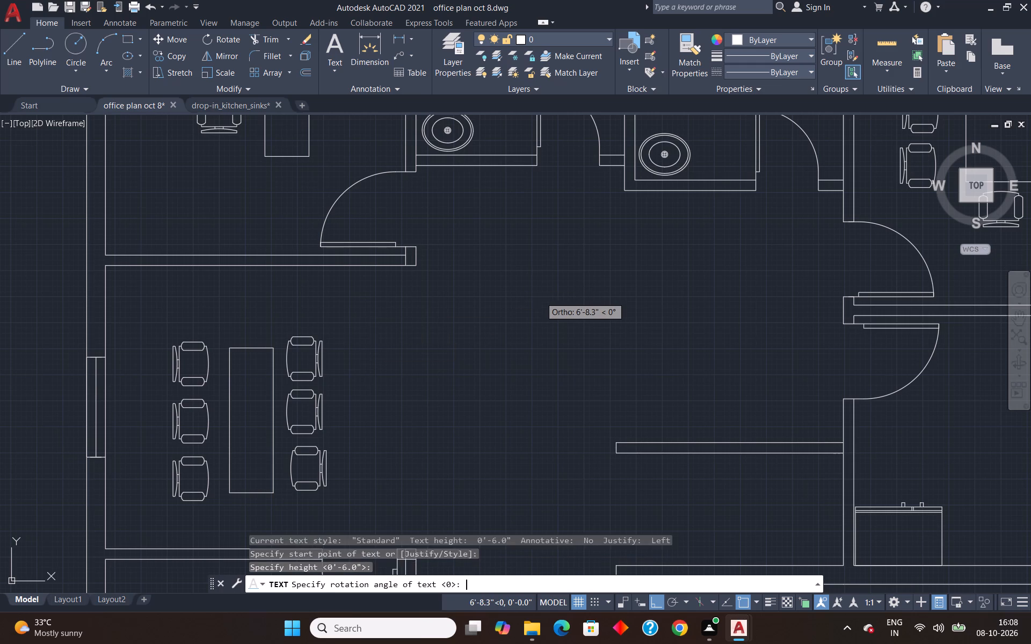
key(Return)
text(OPEN OFFICE AREA)
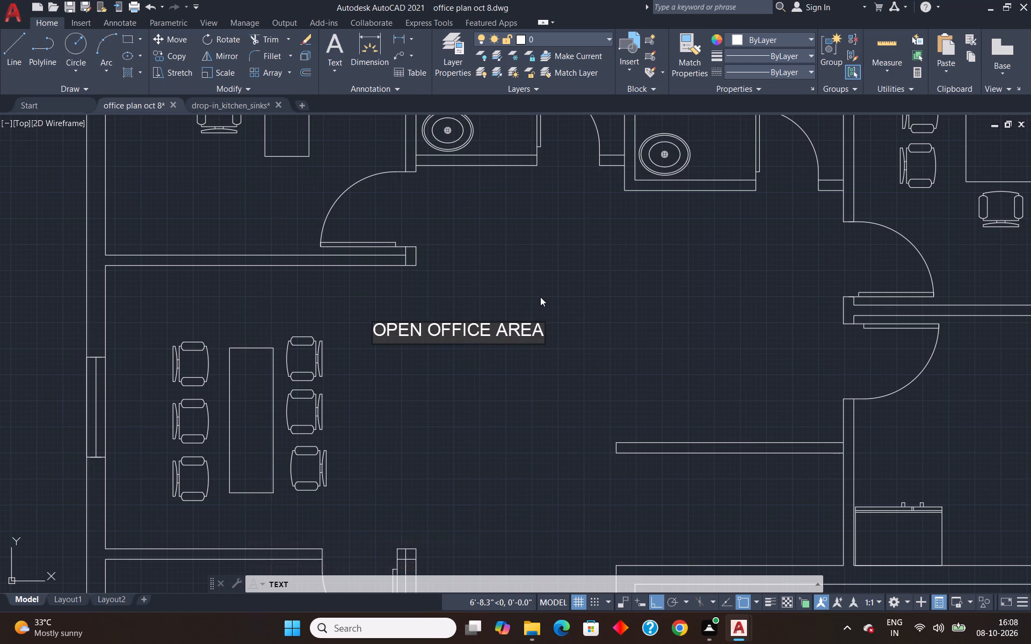
key(Return)
key(Return)
Label the room with the stove and sink "KITCHEN" with "12'X10'" on a second line, using 6" unrotated single-line text.
scroll(540, 297, down, 3)
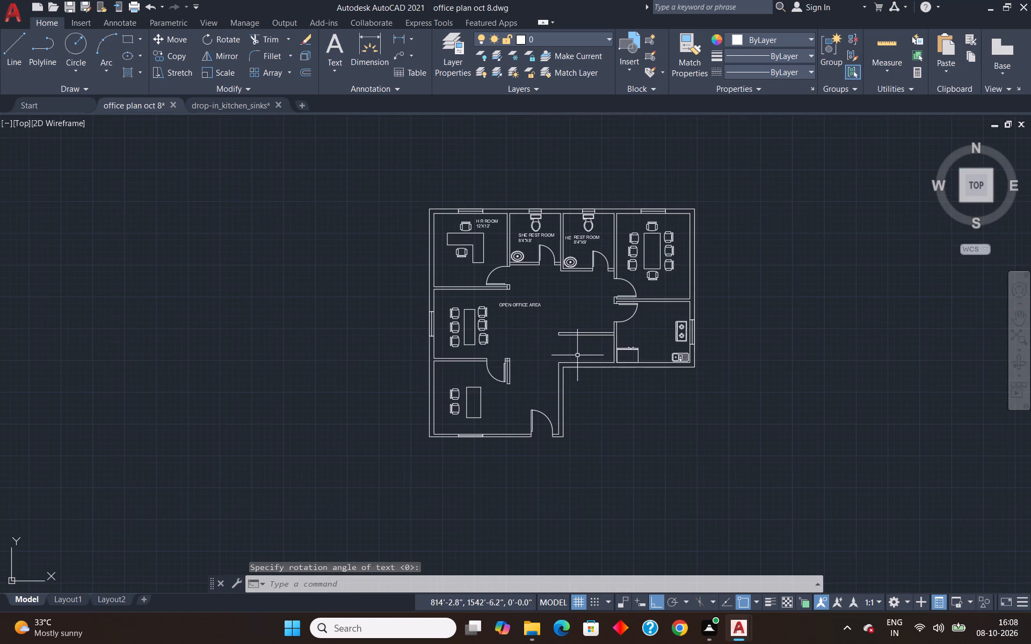
scroll(522, 306, up, 1)
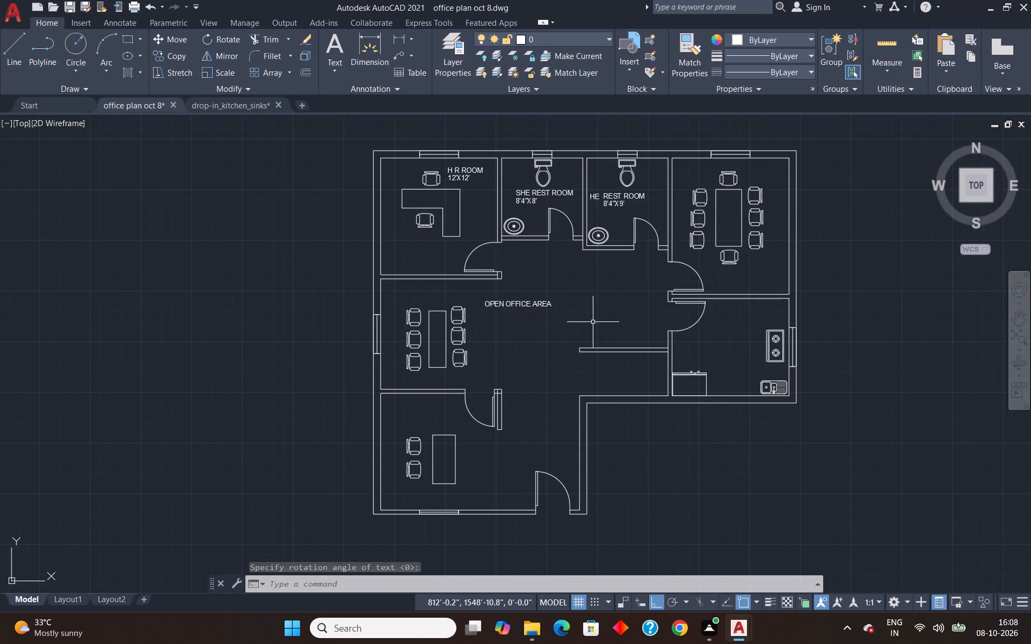
scroll(593, 322, down, 1)
scroll(687, 332, up, 2)
key(space)
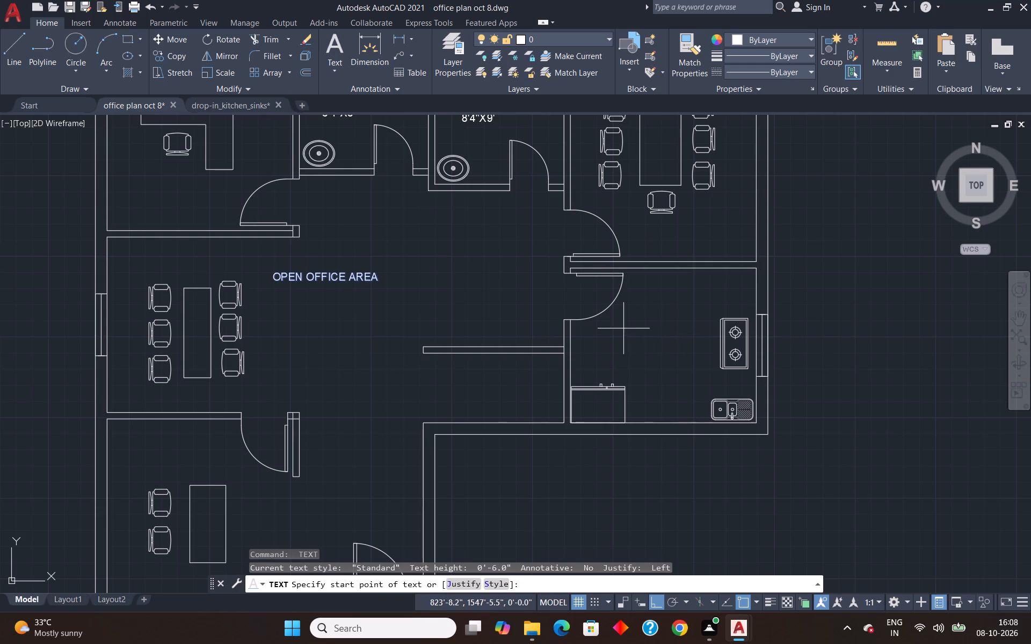
click(606, 336)
key(Return)
key(Return)
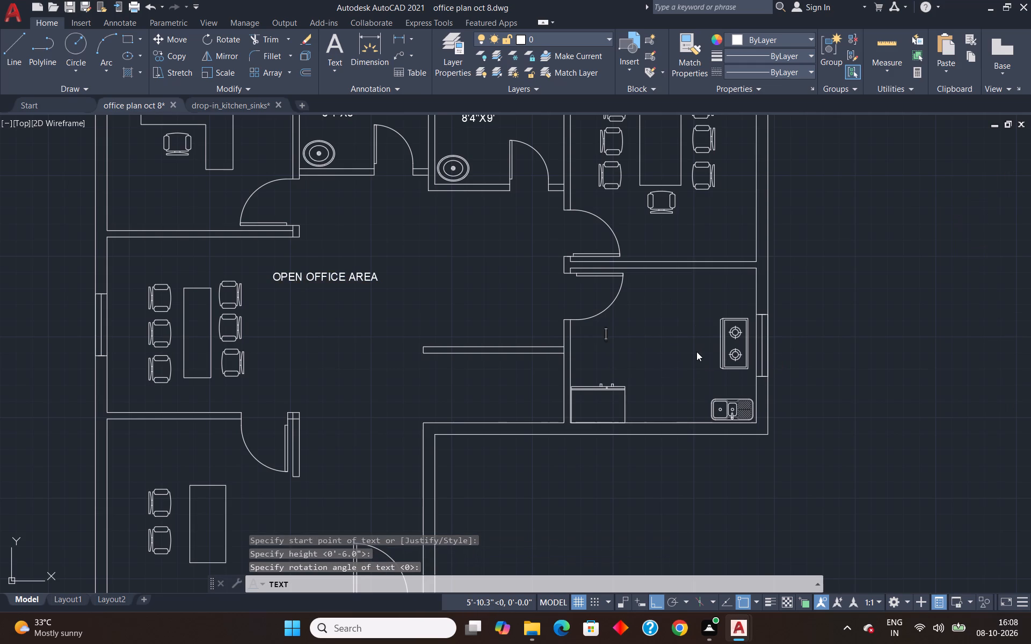
text(KITCHEN)
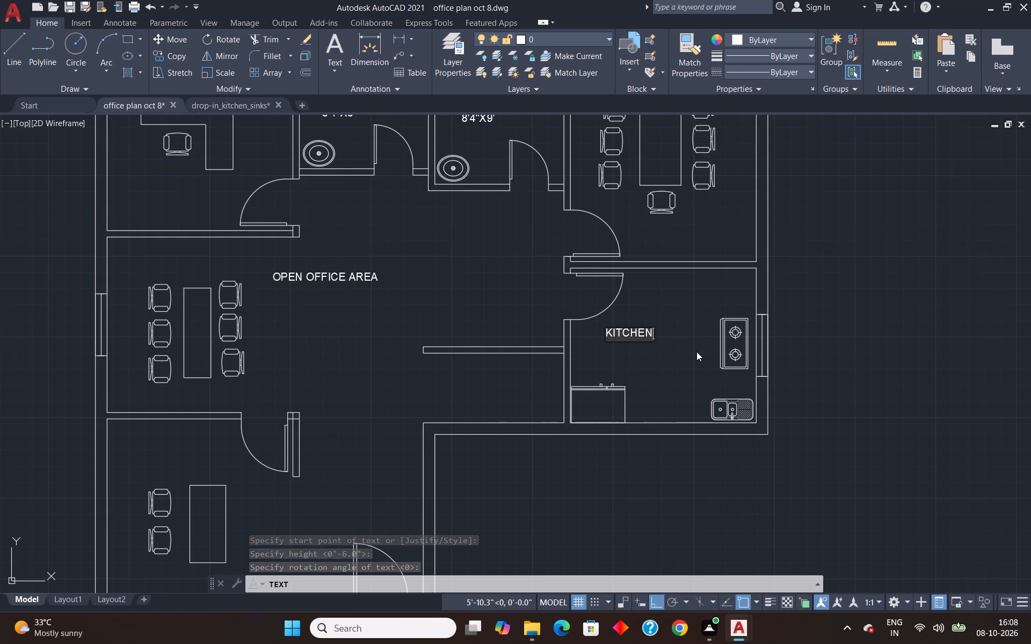
text(ETTE)
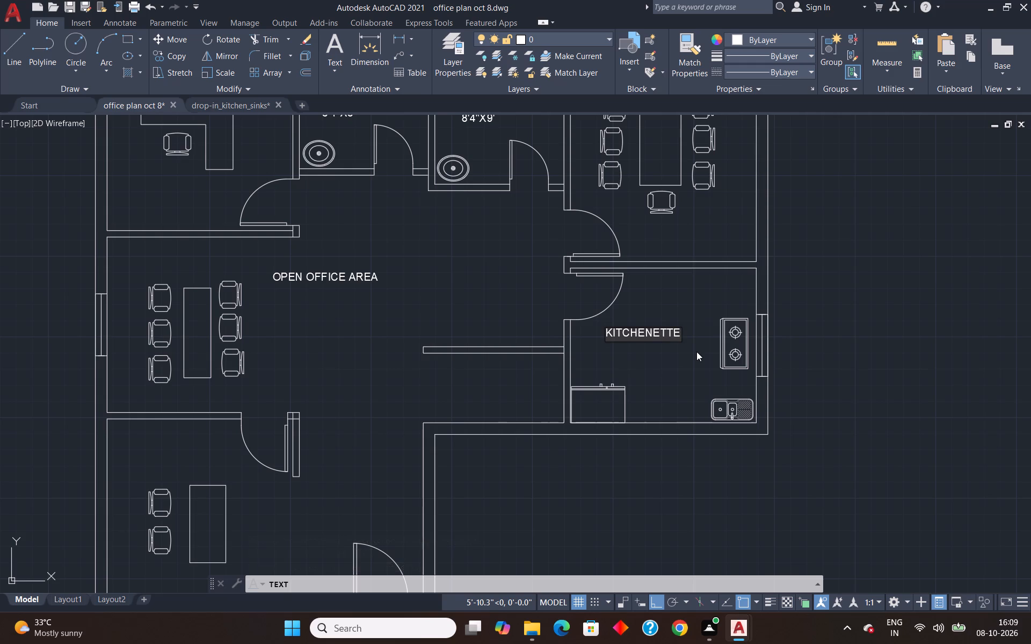
key(Return)
key(BackSpace)
key(BackSpace)
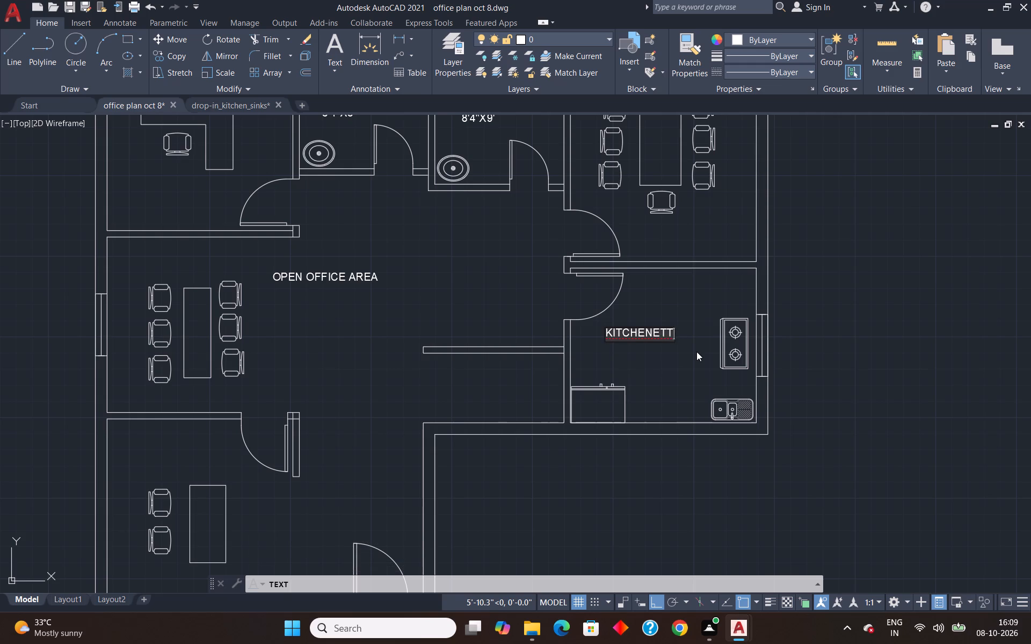
key(BackSpace)
key(BackSpace)
key(BackSpace)
key(Return)
text(10)
key(BackSpace)
key(2)
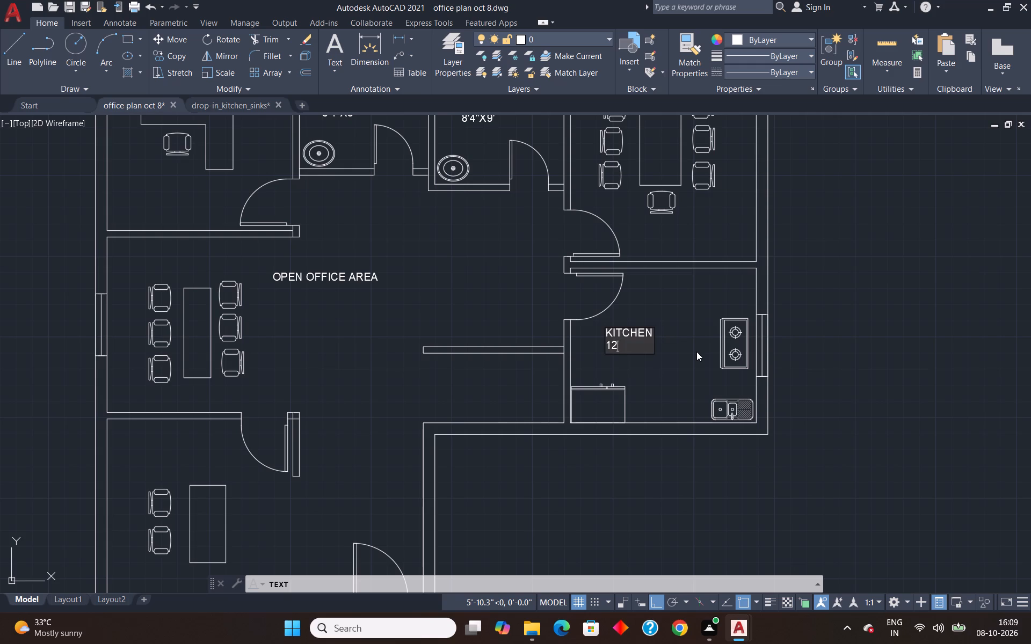
text('X10')
key(Return)
key(Return)
Label the lower-left room "RECEPTION" with "12'X12'" on a second line, using 6" unrotated single-line text above the two chairs.
scroll(680, 341, down, 4)
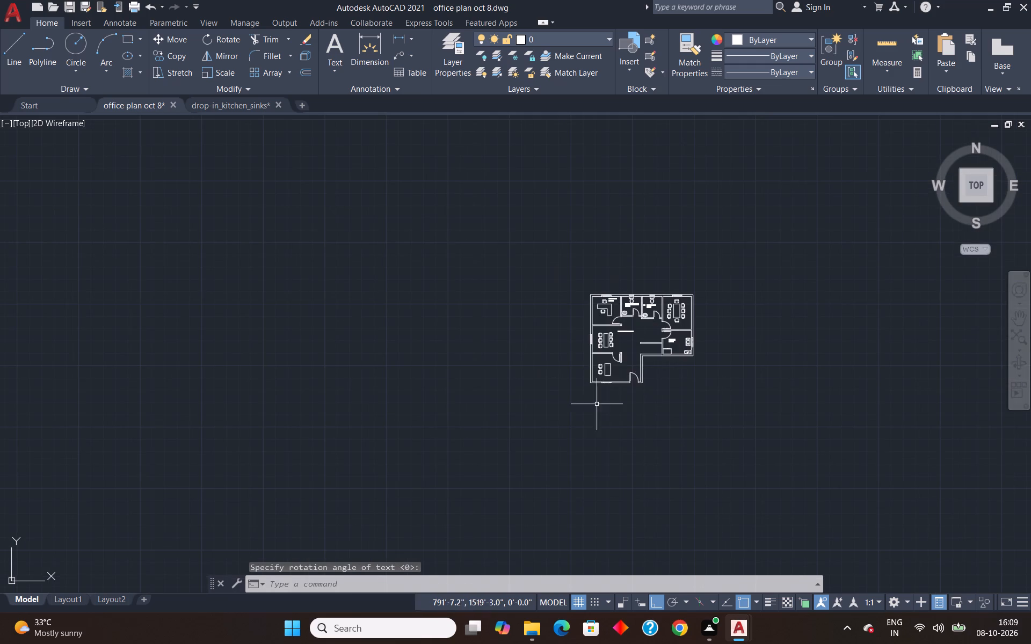
scroll(609, 389, up, 5)
key(space)
scroll(644, 290, down, 1)
click(522, 160)
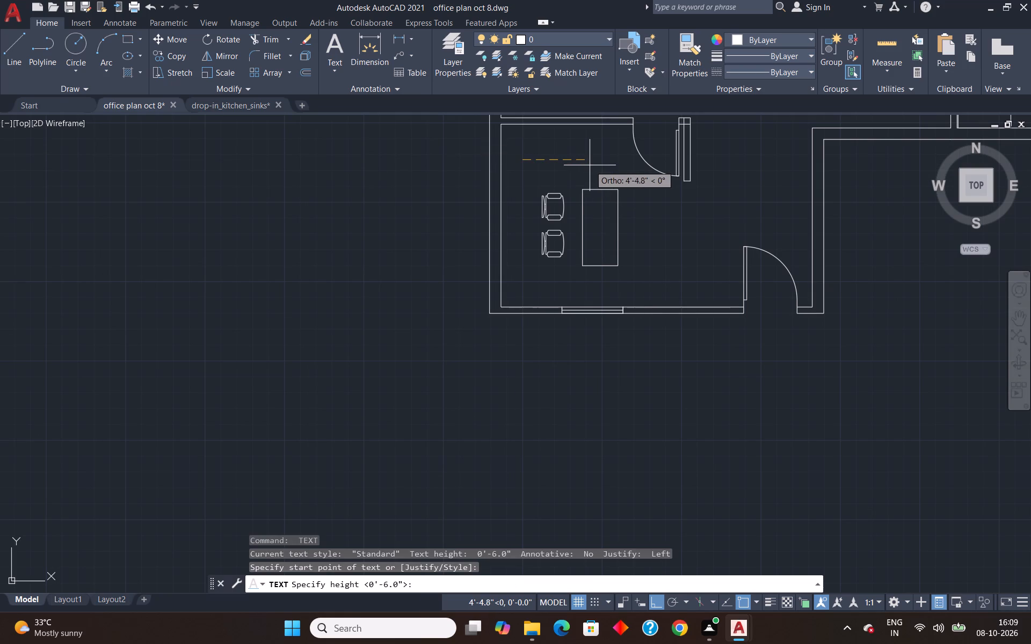
key(Return)
key(Return)
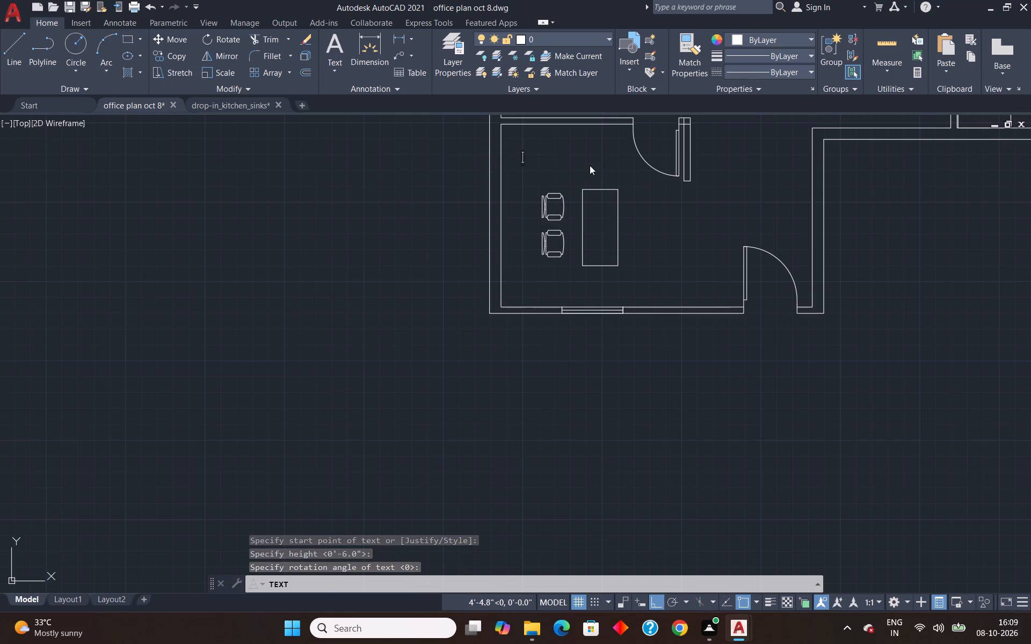
text(RECE)
text(PTION)
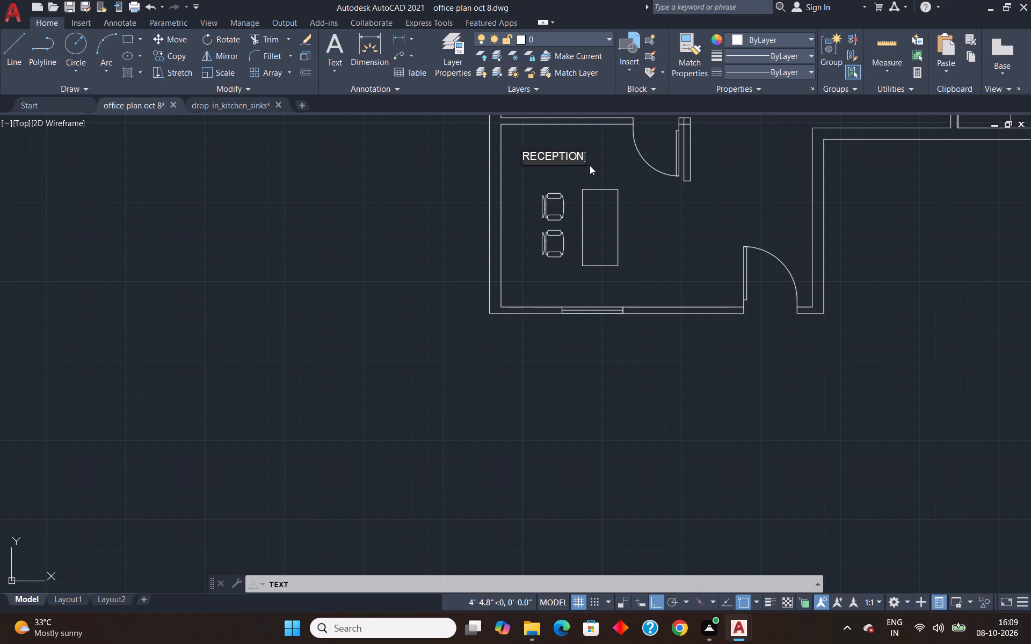
key(Return)
text(12'X12')
key(Return)
key(Return)
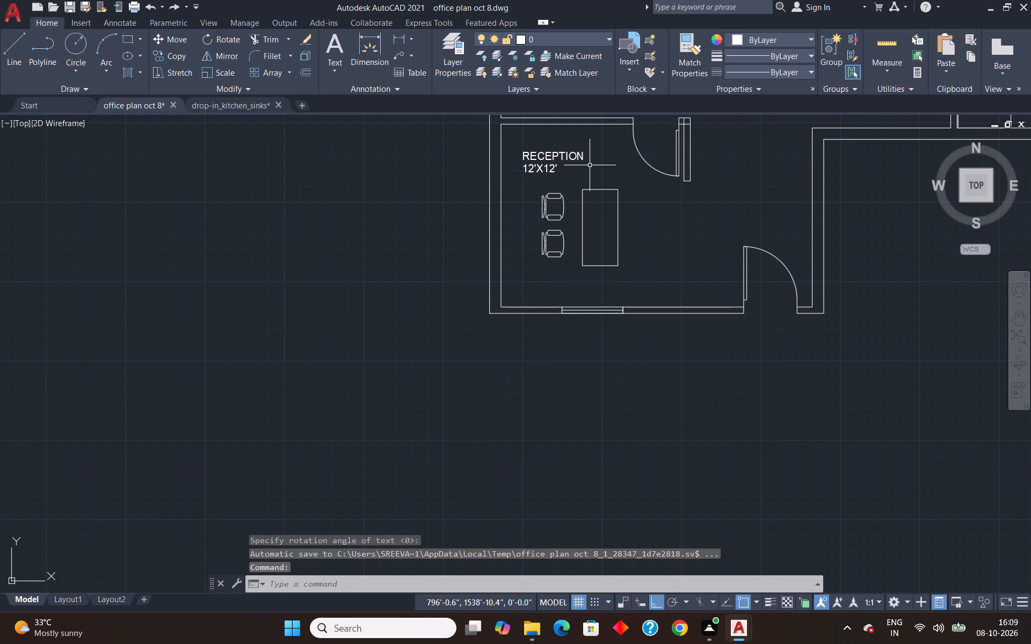
Open the Standard dimension style for modification and set its text height to 2.5".
scroll(611, 189, down, 5)
scroll(664, 203, up, 3)
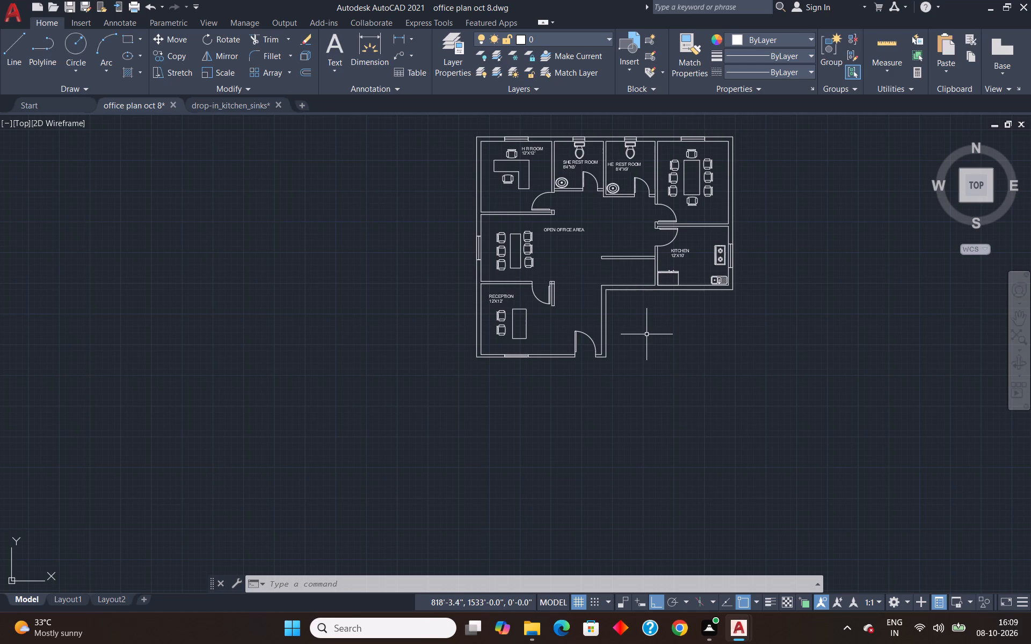
scroll(508, 226, up, 2)
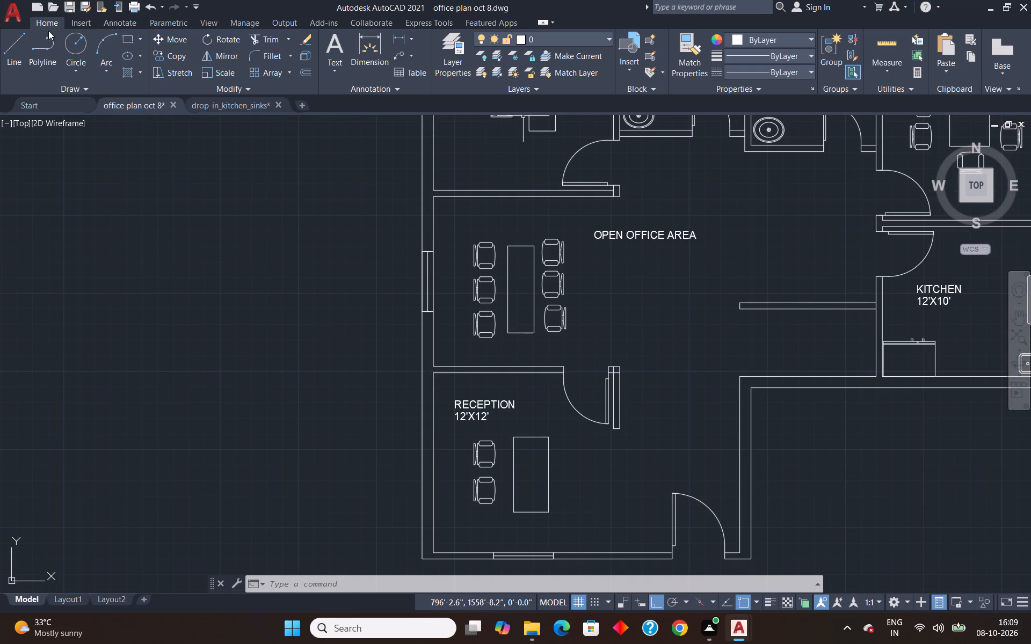
key(d)
key(Return)
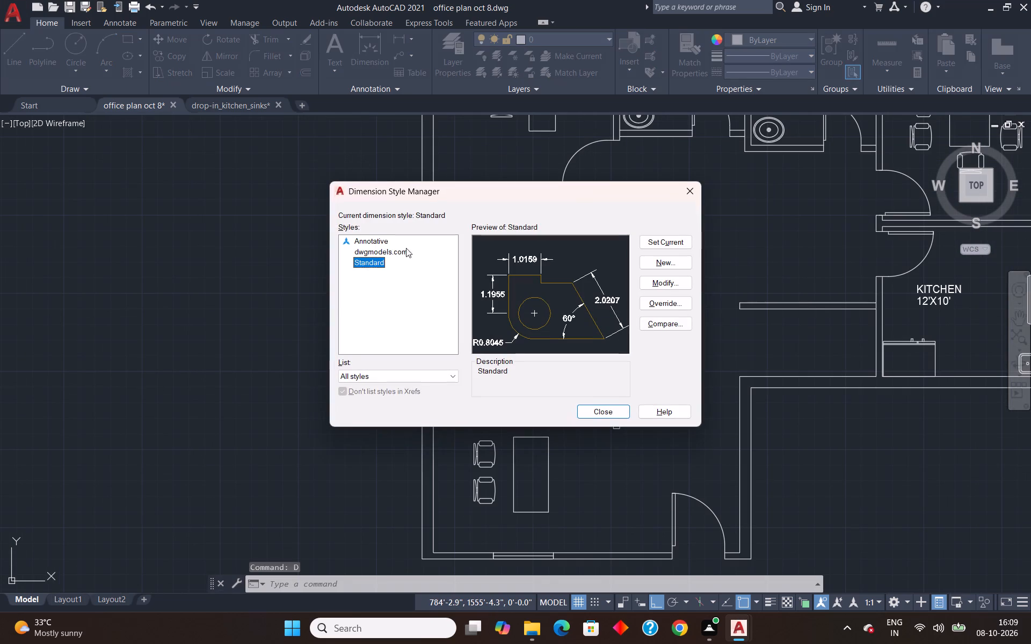
click(674, 287)
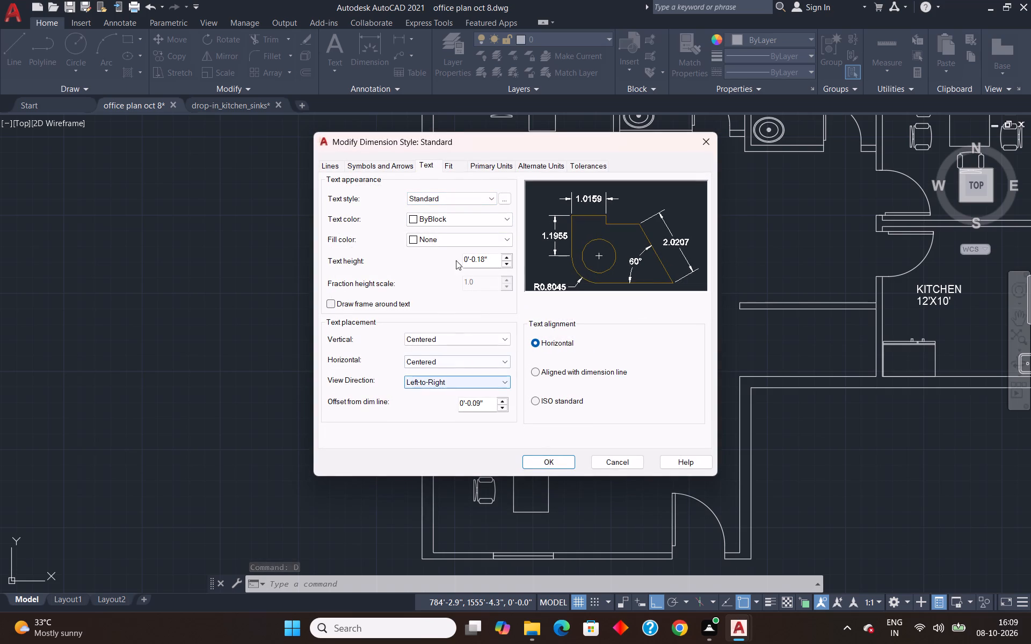
triple_click(502, 257)
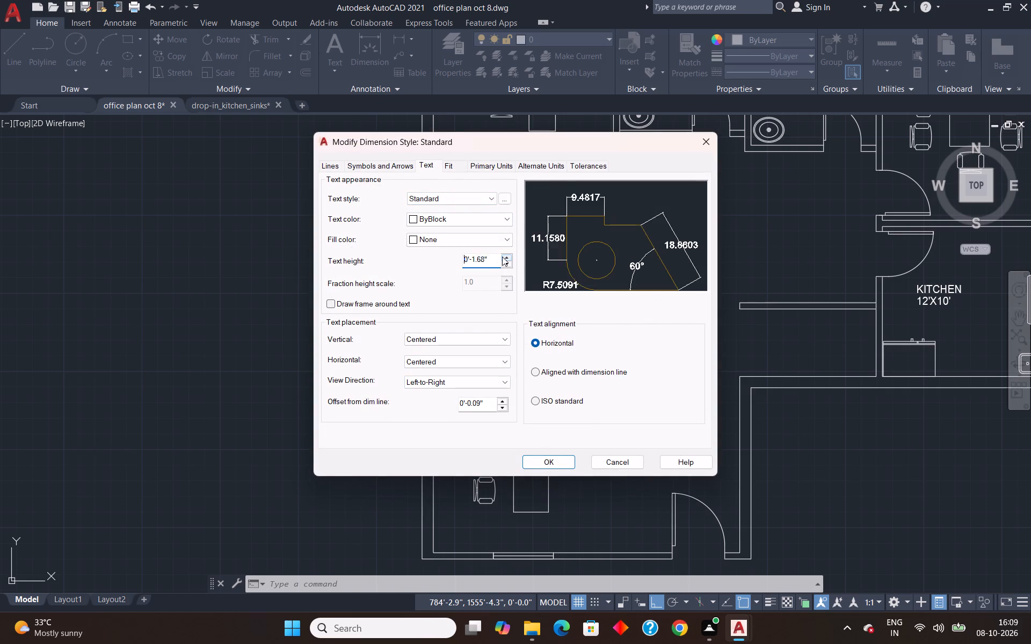
double_click(502, 257)
key(BackSpace)
text(2'5")
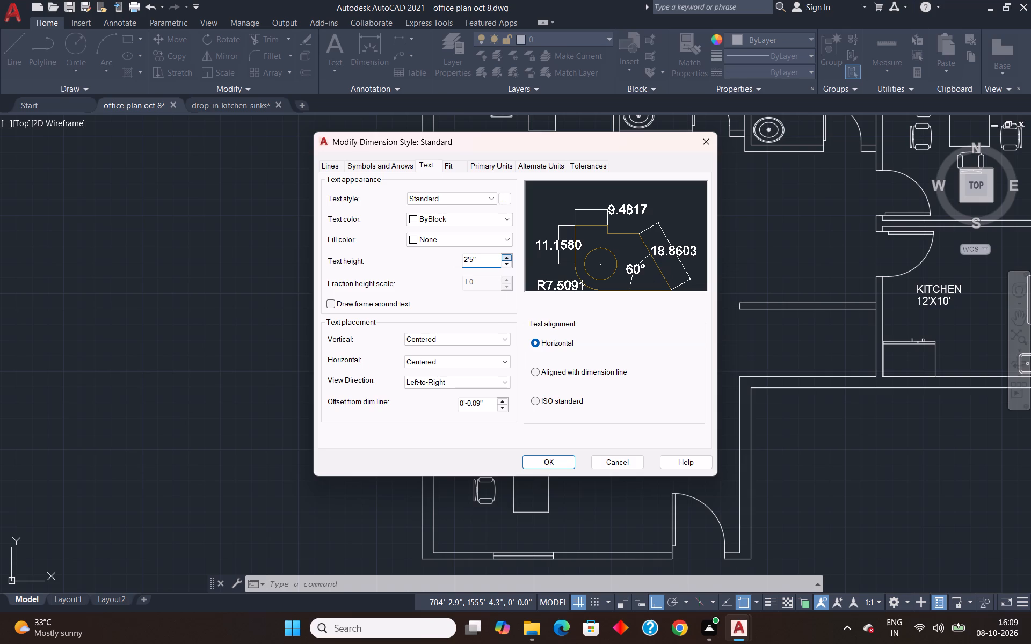
key(BackSpace)
key(BackSpace)
key(BackSpace)
text(.5)
key(shift+quotedbl)
Set the Standard dimension style's linear units to Engineering with 0'-0.0" precision and make the style current.
click(499, 163)
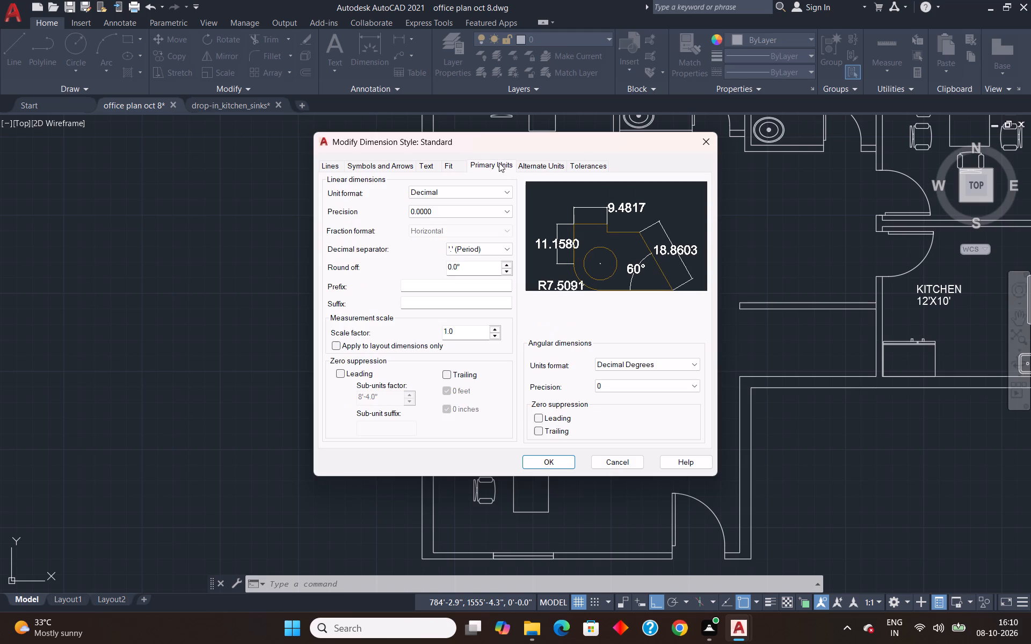
click(455, 186)
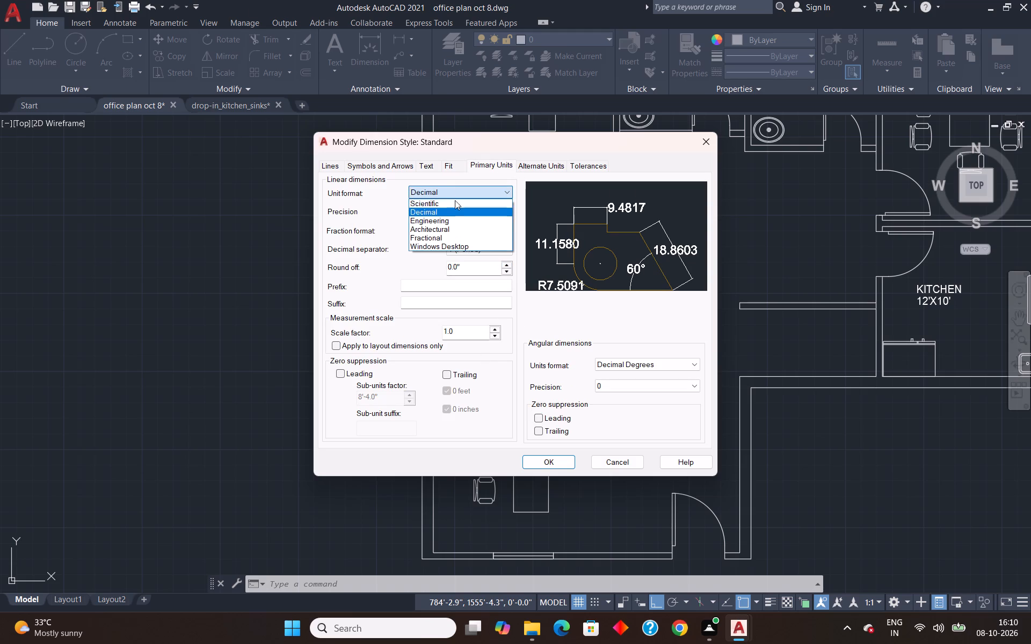
click(453, 221)
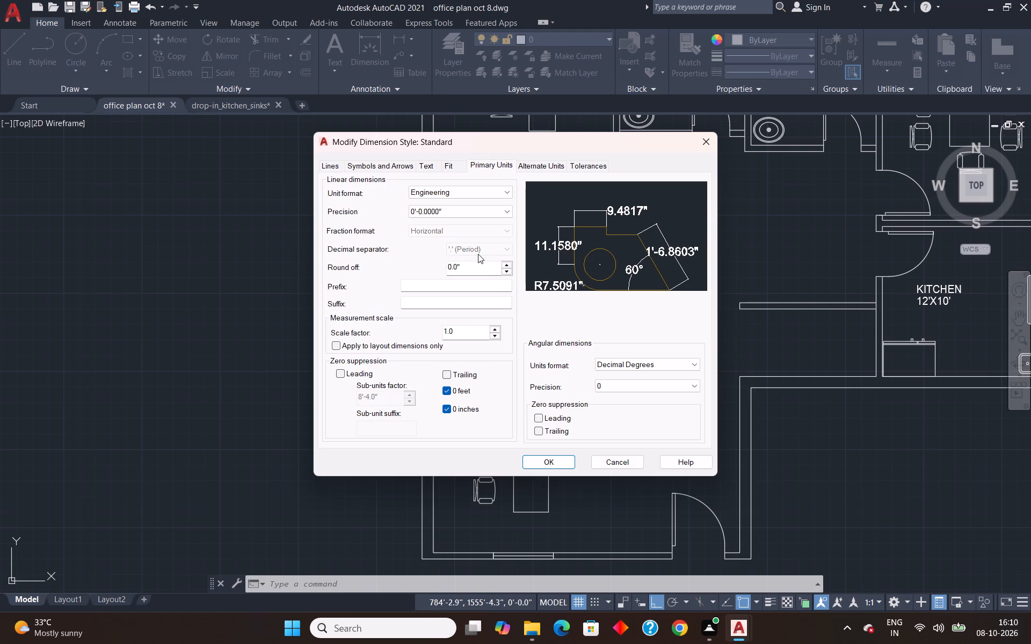
click(508, 265)
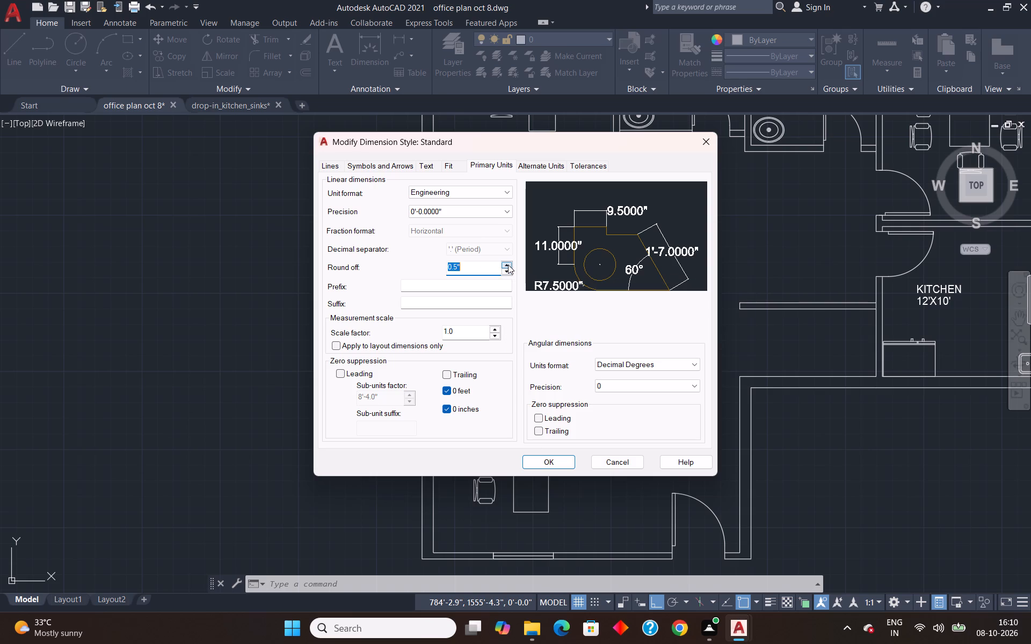
click(510, 269)
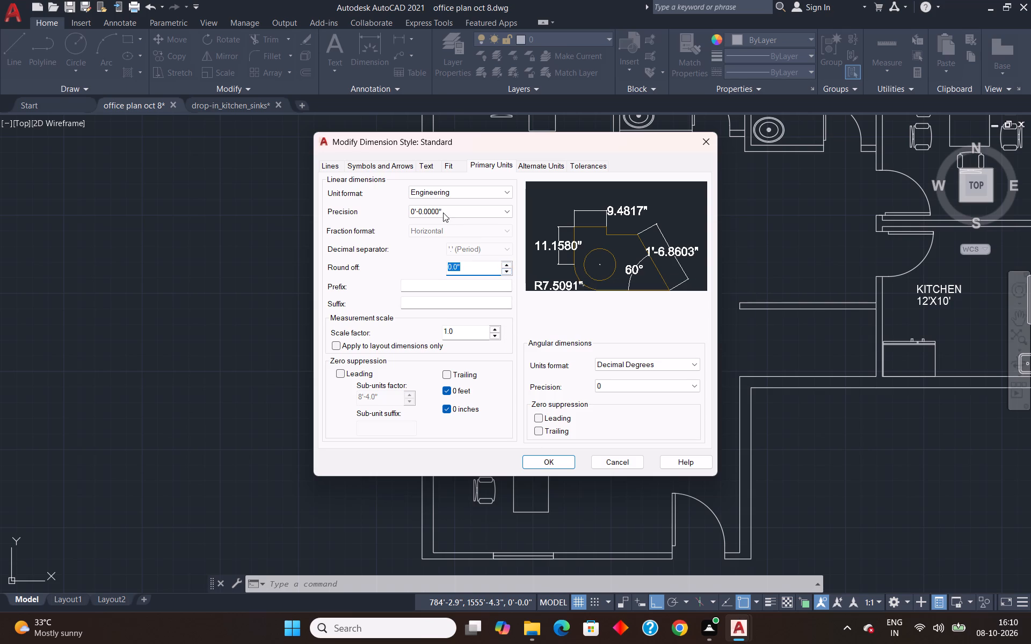
click(444, 211)
click(444, 230)
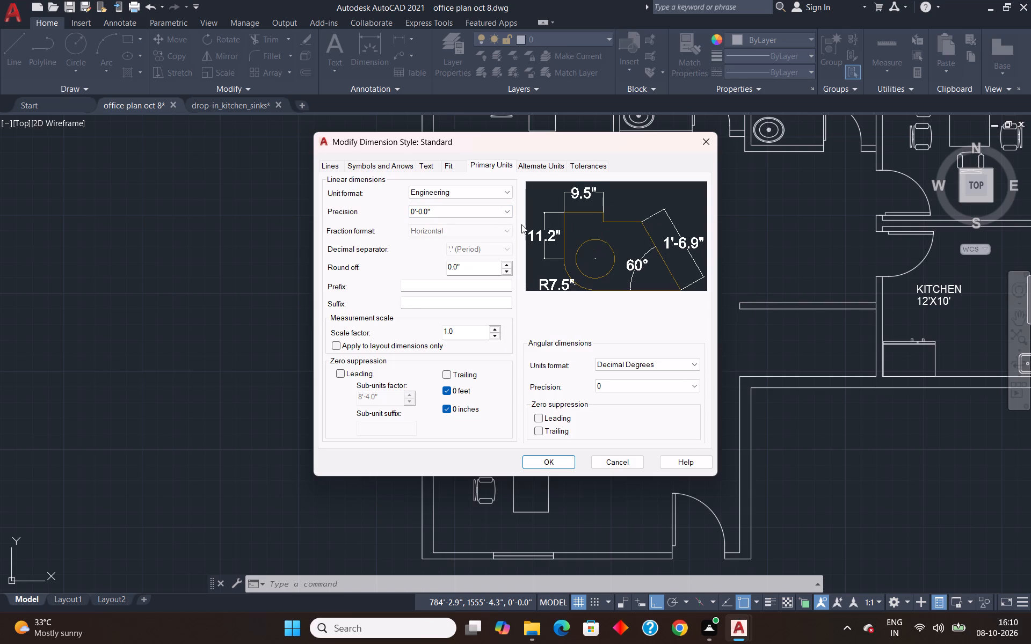
click(553, 465)
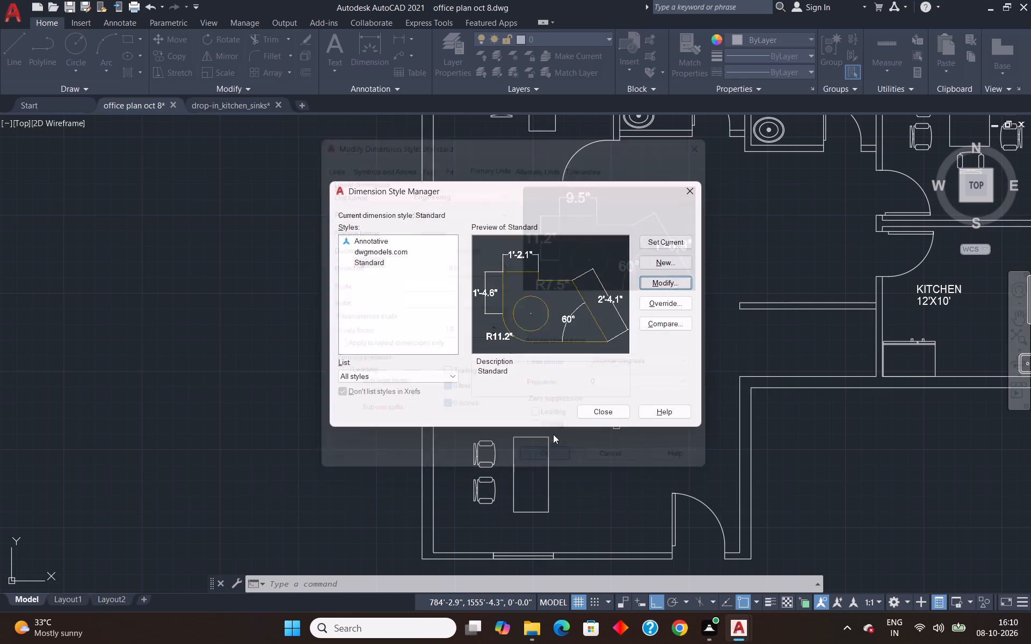
click(665, 244)
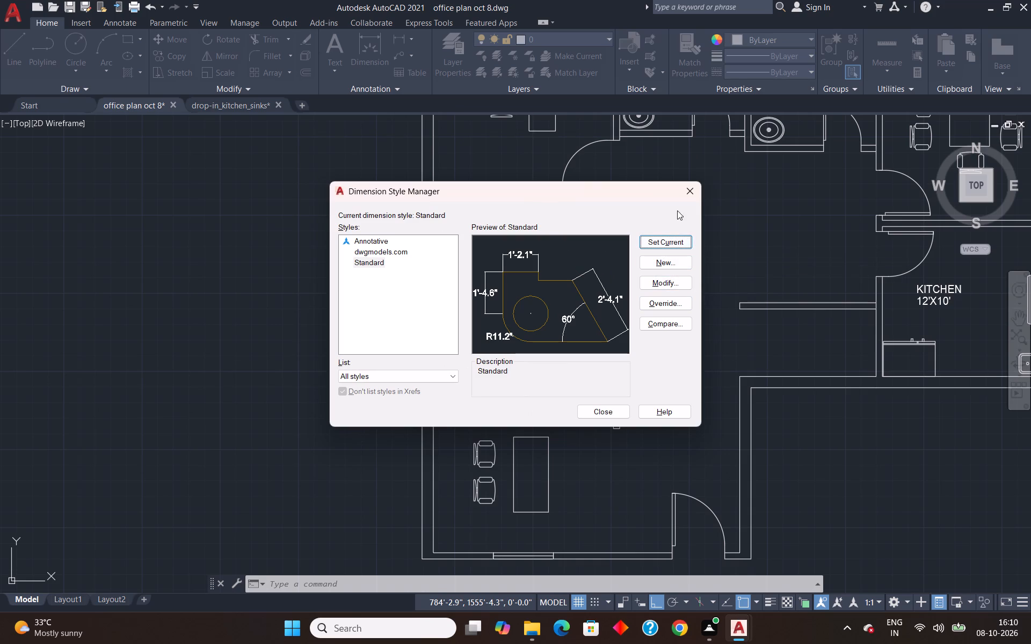
click(602, 408)
Dimension the open office area's inner window wall between the H R room and reception walls, placing the dimension just inside.
scroll(620, 380, down, 1)
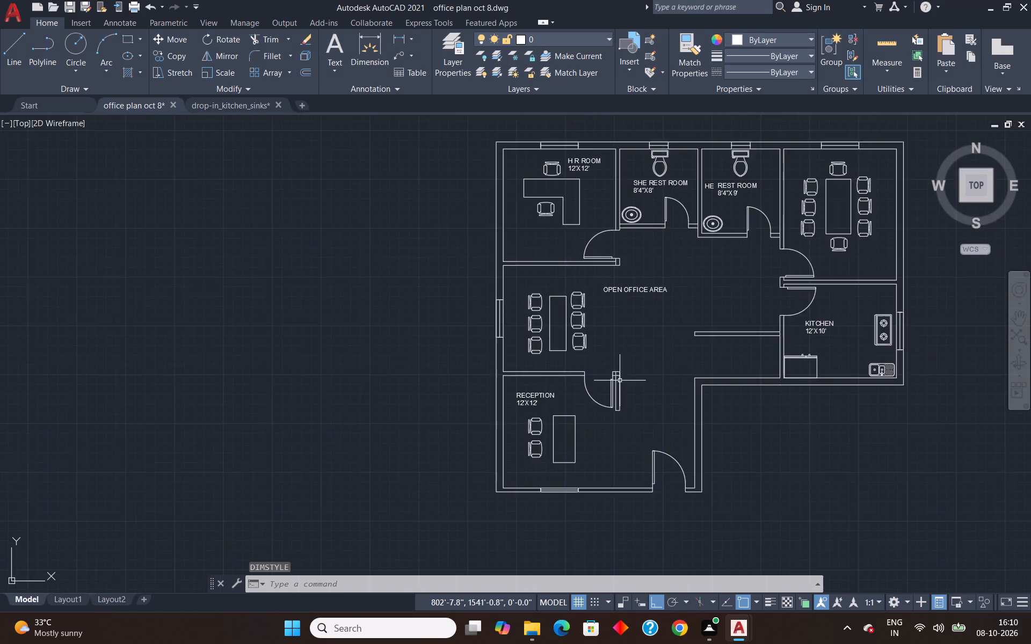
scroll(620, 380, down, 2)
scroll(595, 380, up, 4)
click(386, 48)
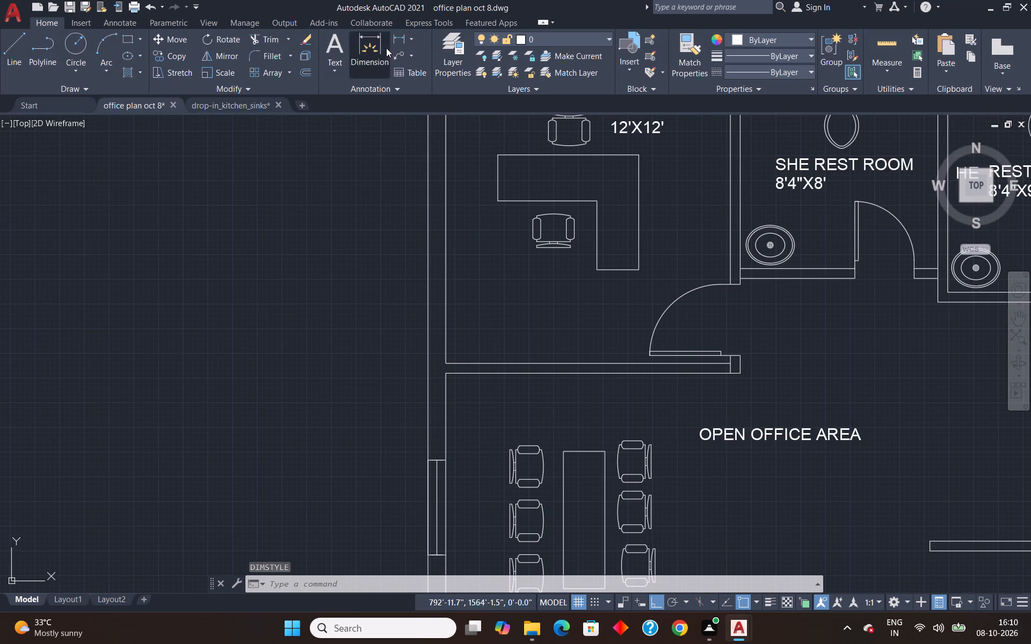
click(447, 374)
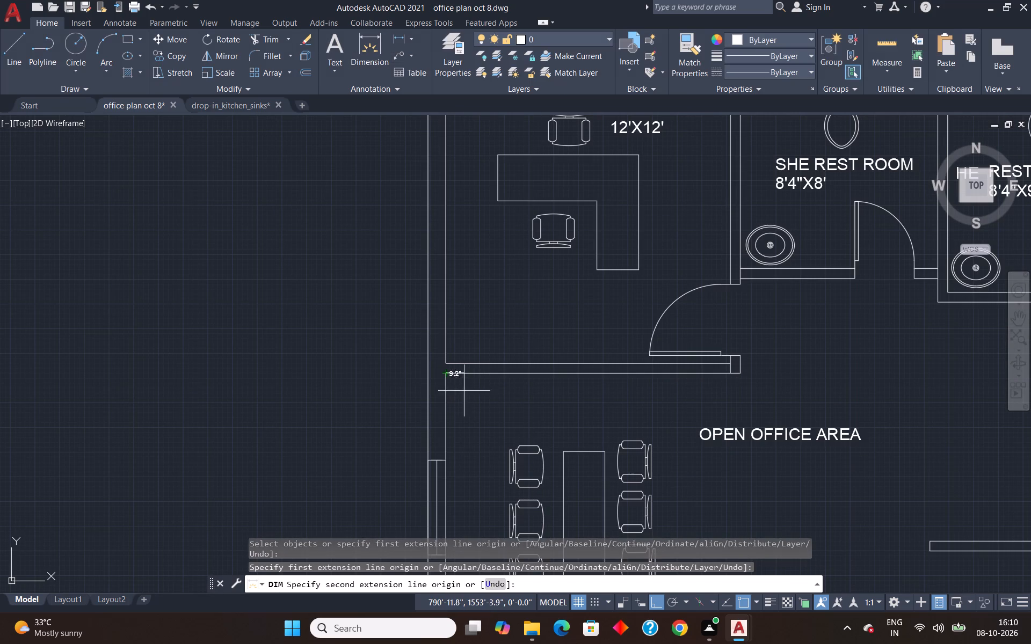
scroll(466, 391, down, 3)
scroll(463, 451, up, 4)
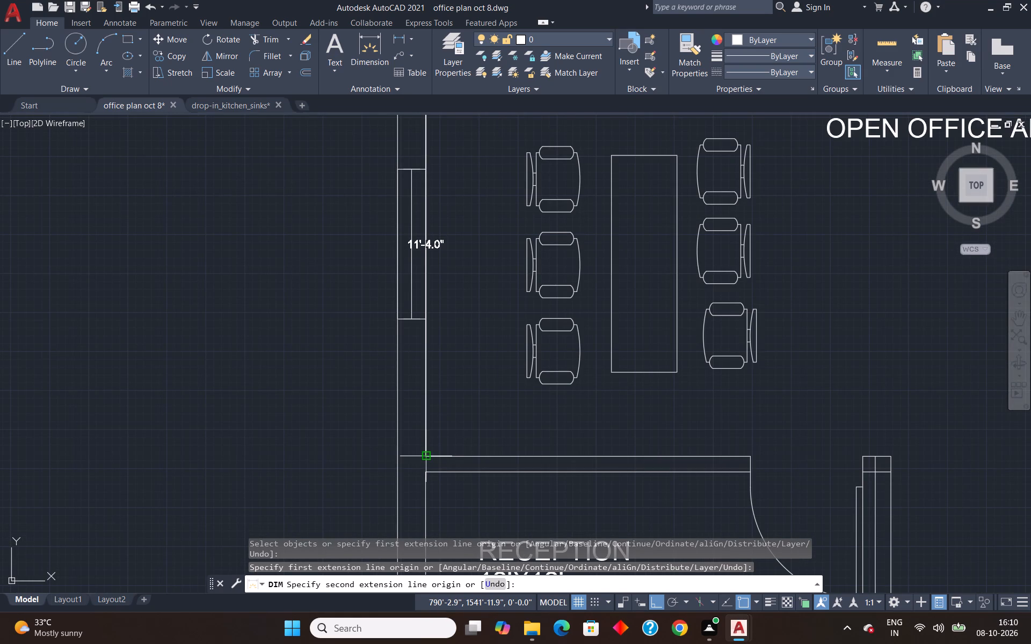
click(430, 457)
click(448, 456)
Dimension the vertical distance along the kitchen wall from the lower wall to the partition, placing it just outside the kitchen.
scroll(562, 353, down, 4)
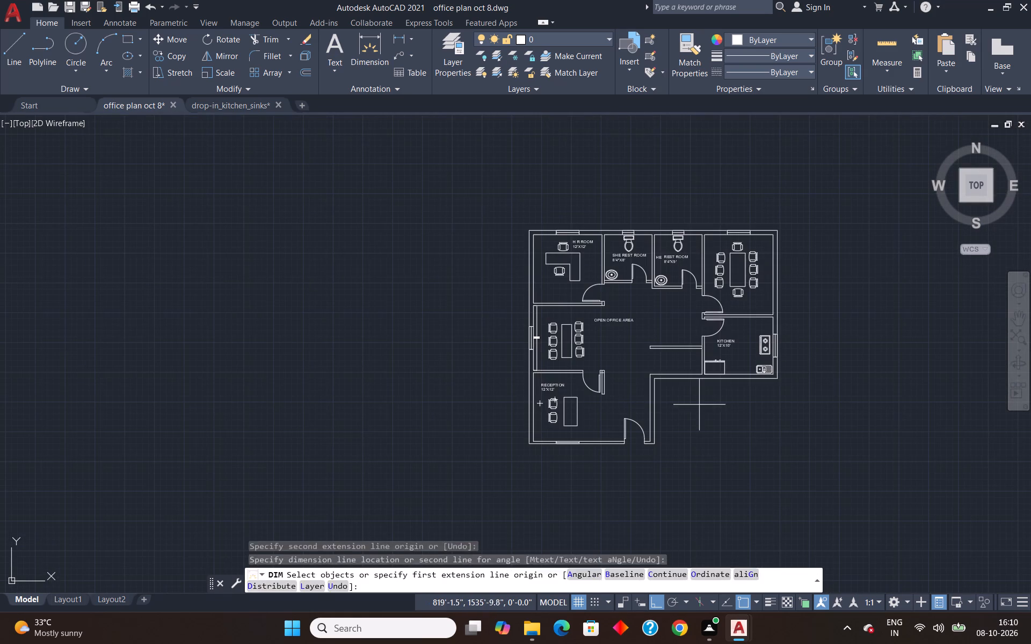
scroll(691, 348, up, 5)
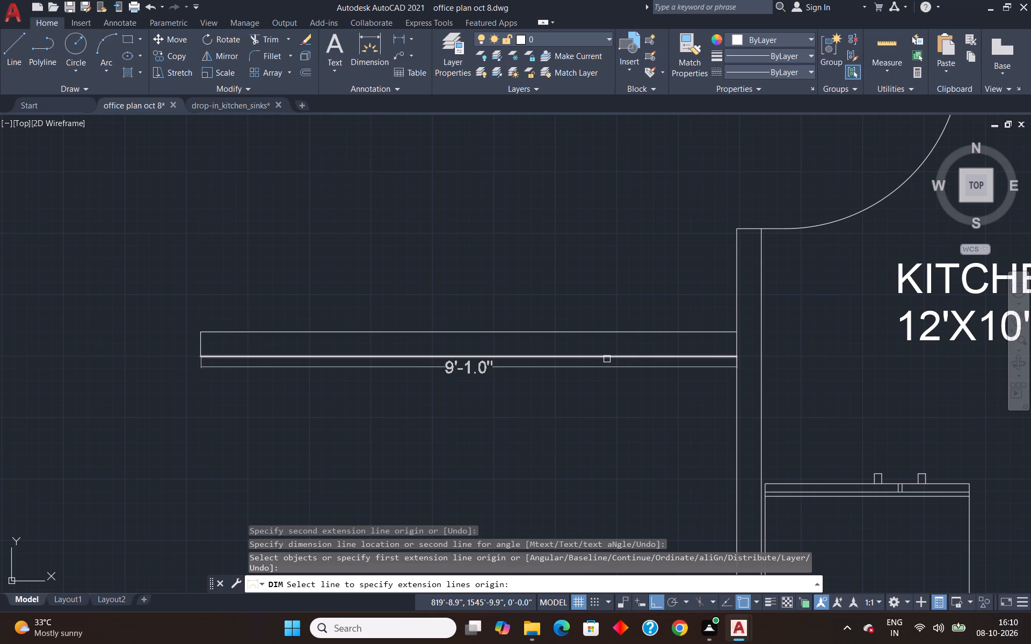
scroll(607, 359, down, 3)
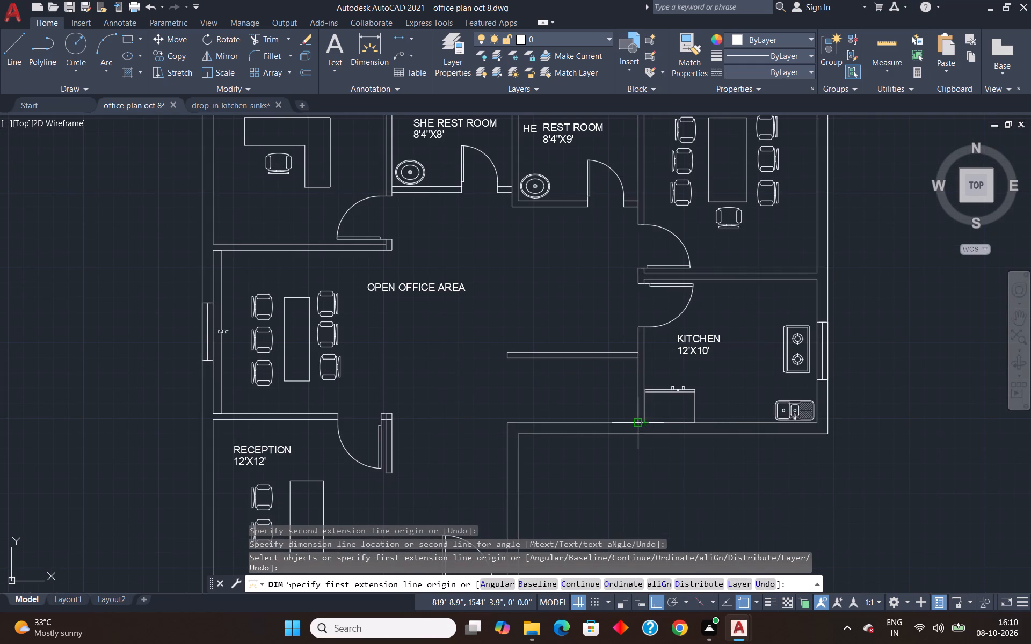
click(636, 420)
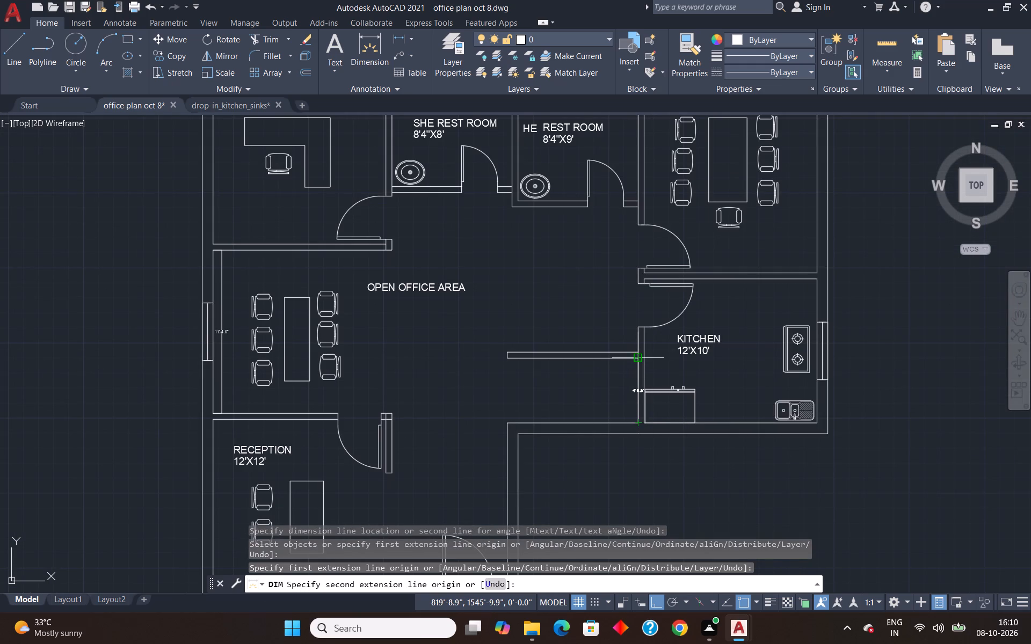
scroll(636, 361, up, 3)
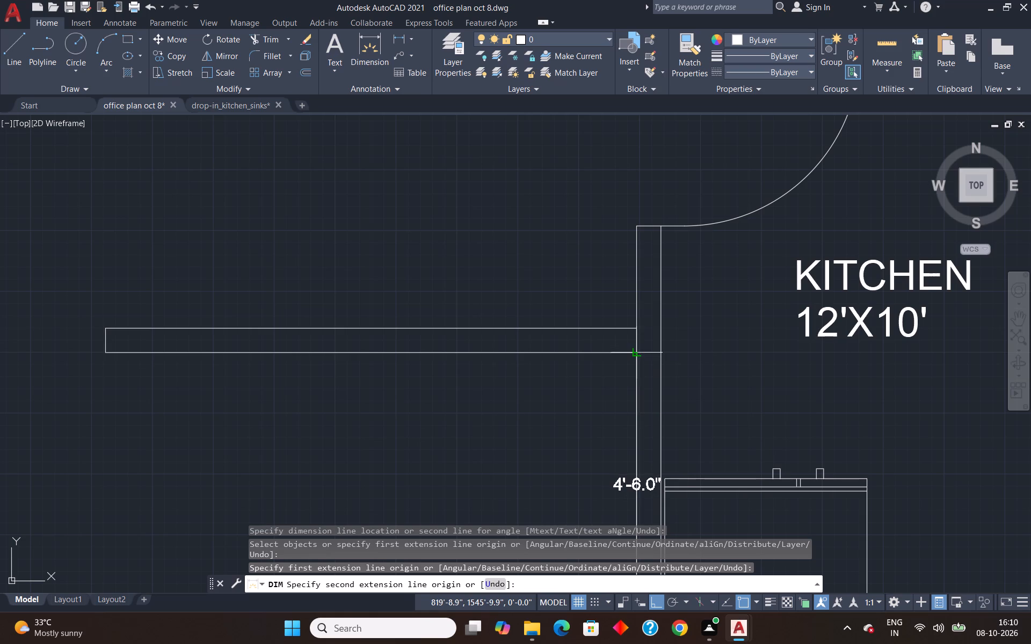
click(638, 350)
scroll(655, 380, down, 3)
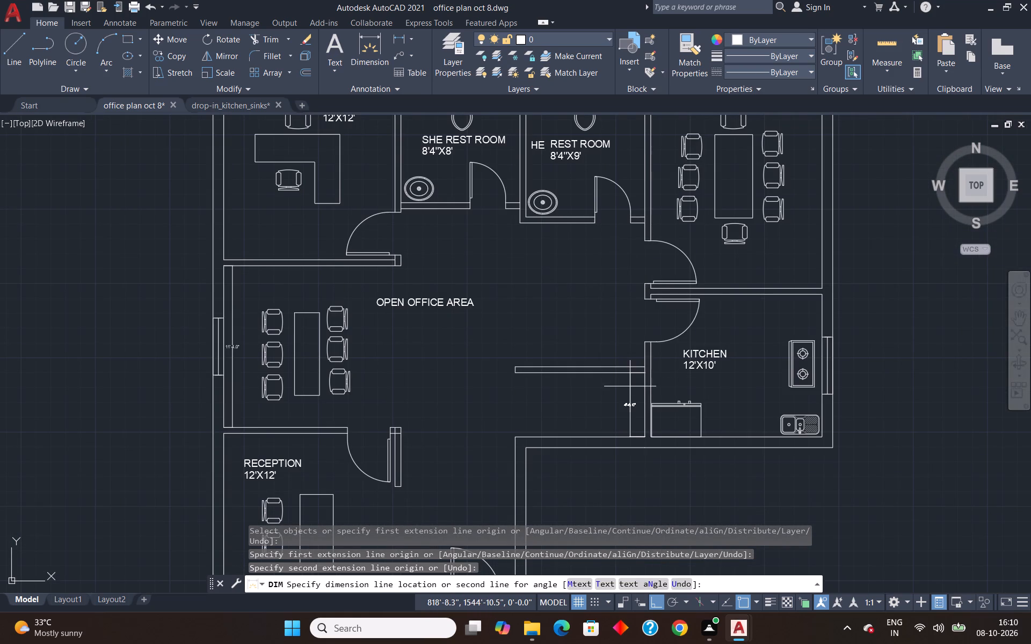
click(637, 392)
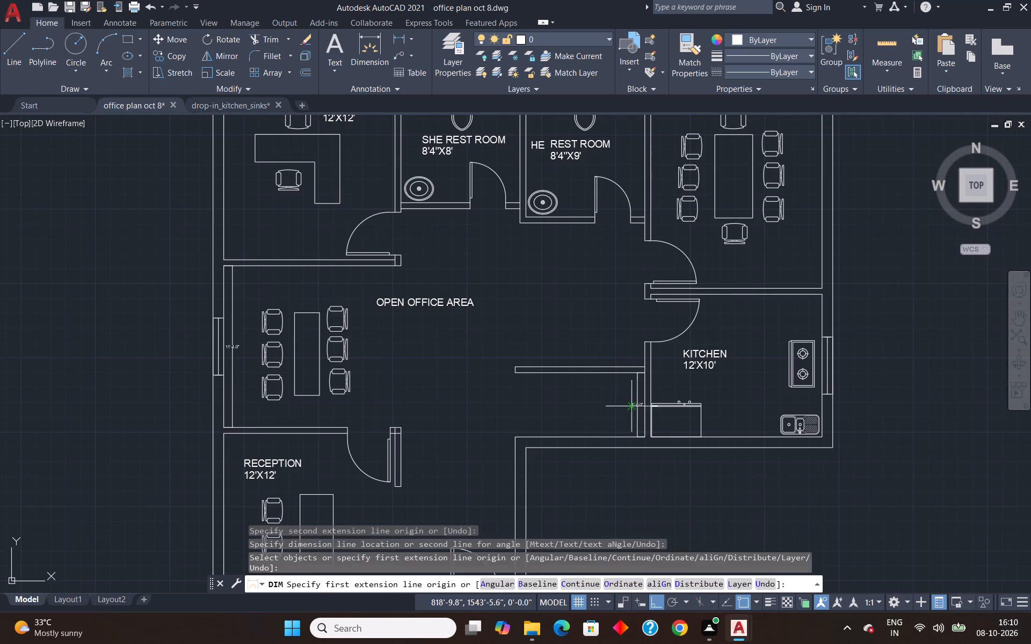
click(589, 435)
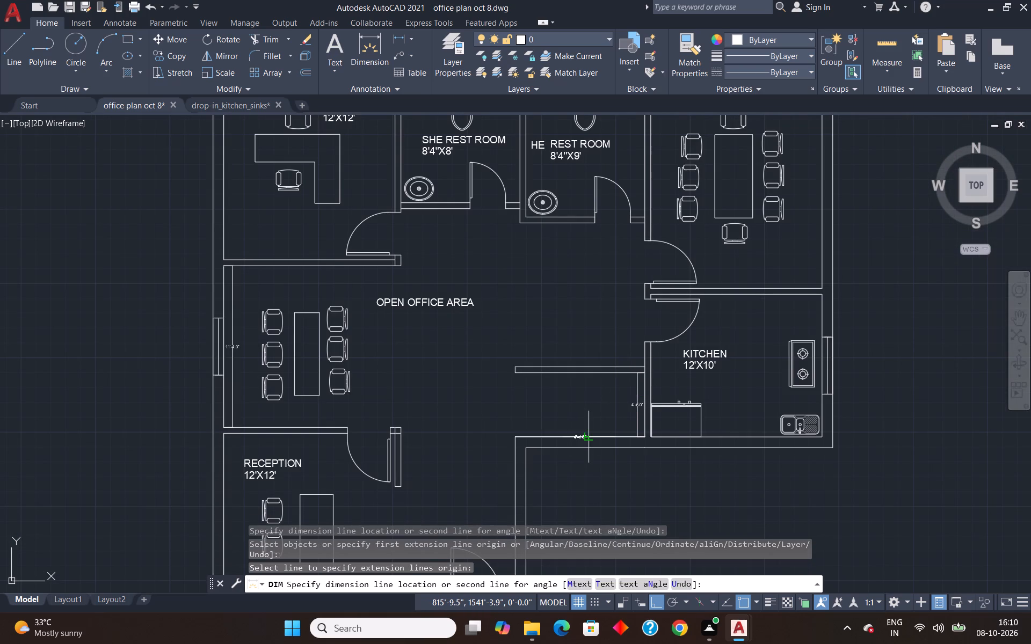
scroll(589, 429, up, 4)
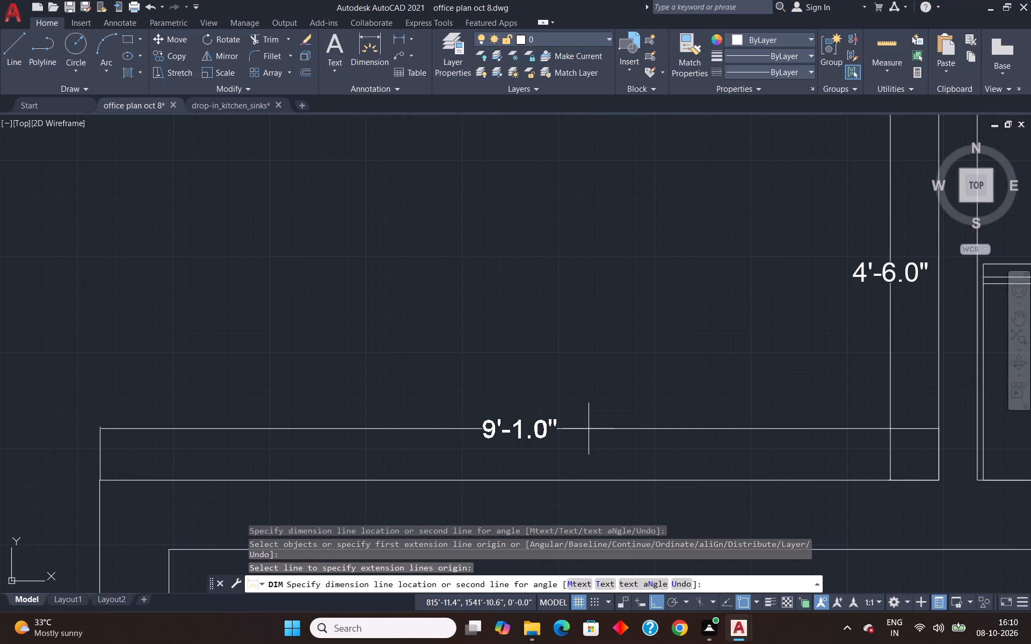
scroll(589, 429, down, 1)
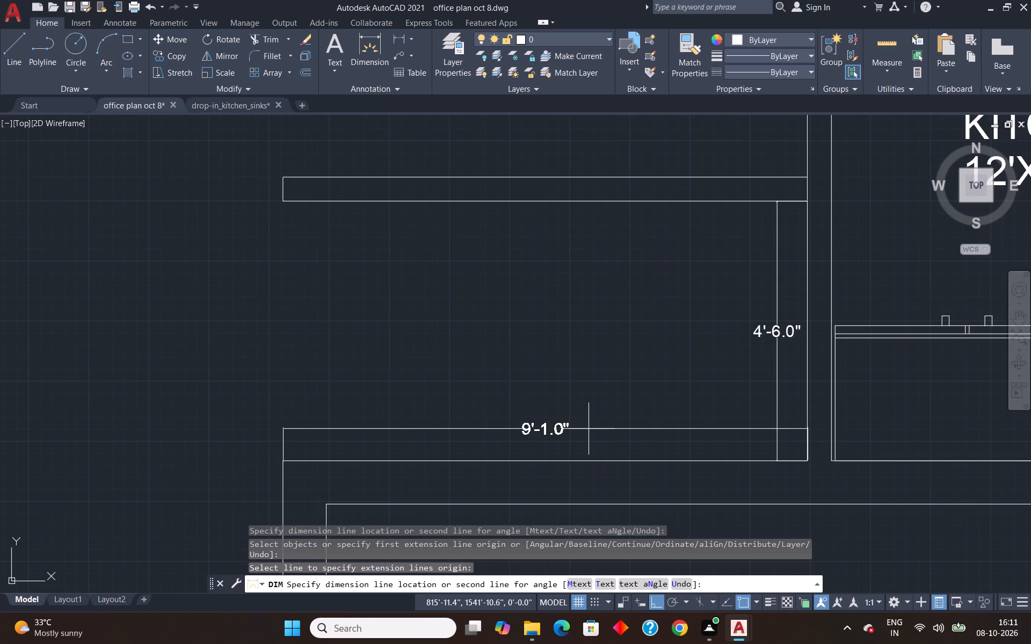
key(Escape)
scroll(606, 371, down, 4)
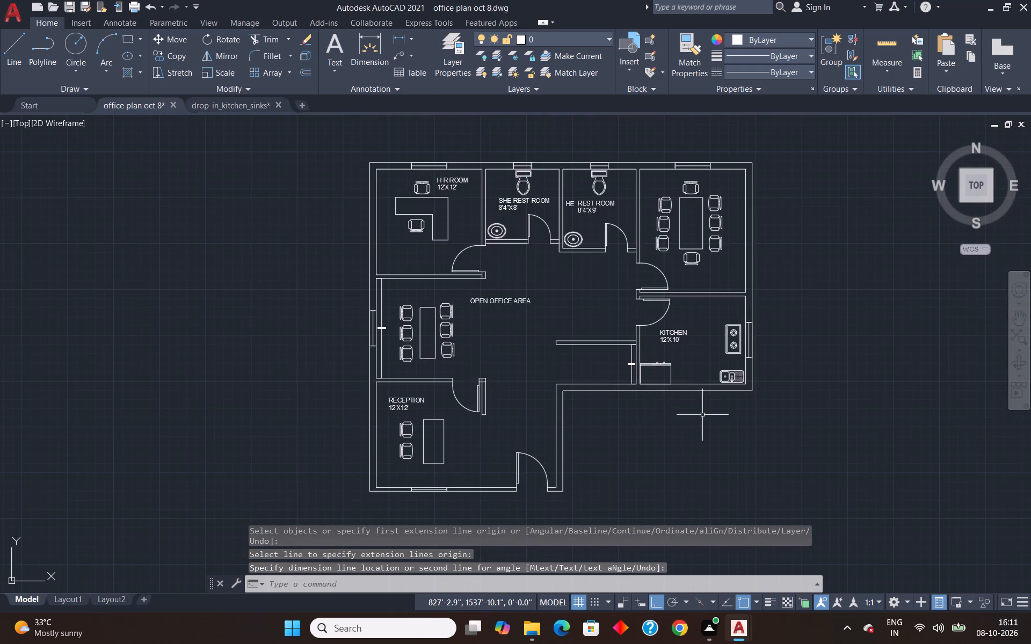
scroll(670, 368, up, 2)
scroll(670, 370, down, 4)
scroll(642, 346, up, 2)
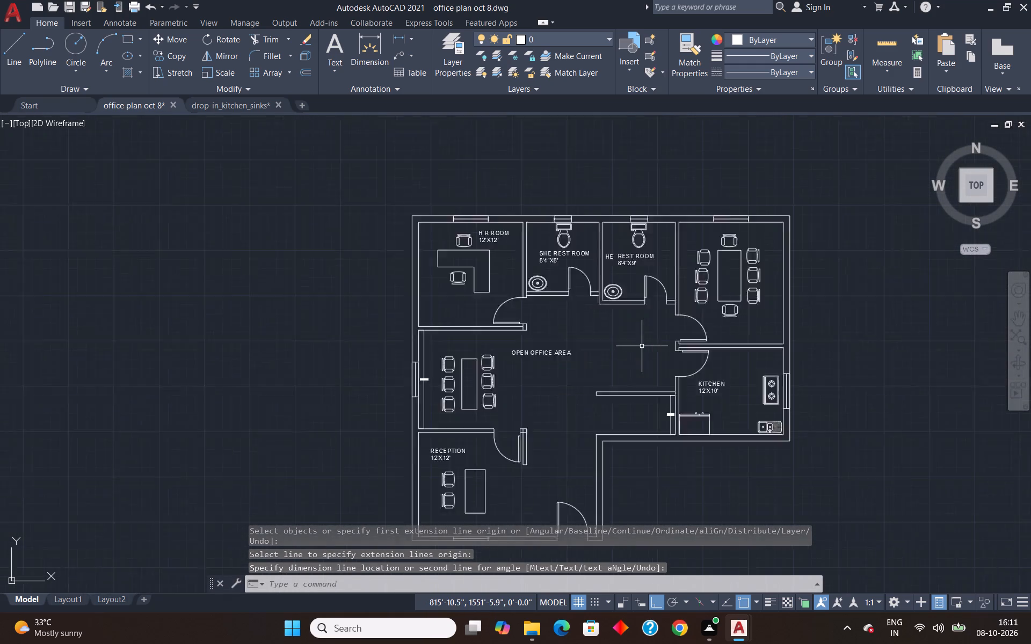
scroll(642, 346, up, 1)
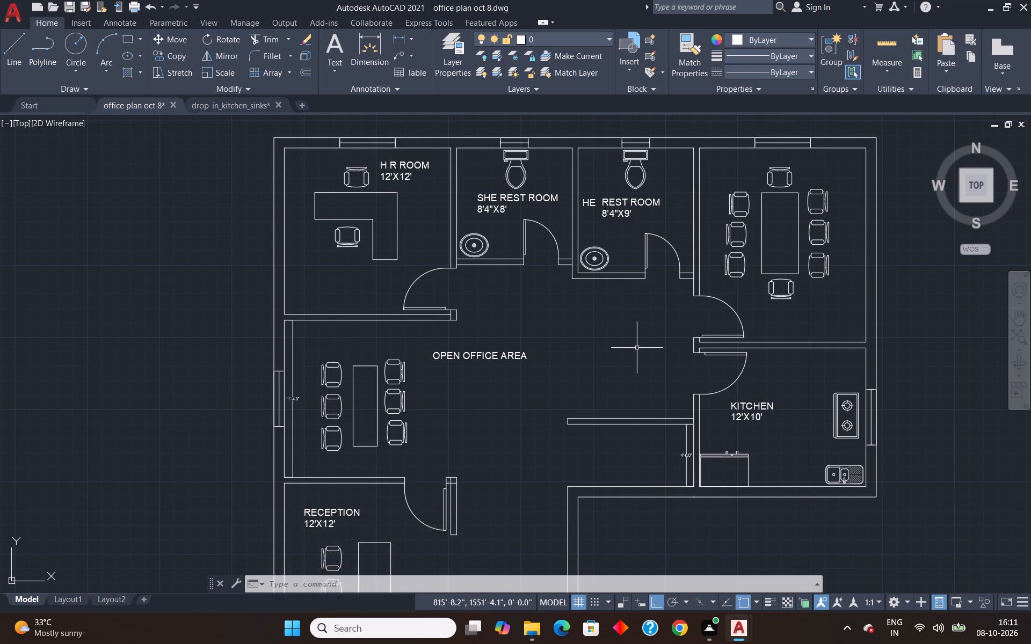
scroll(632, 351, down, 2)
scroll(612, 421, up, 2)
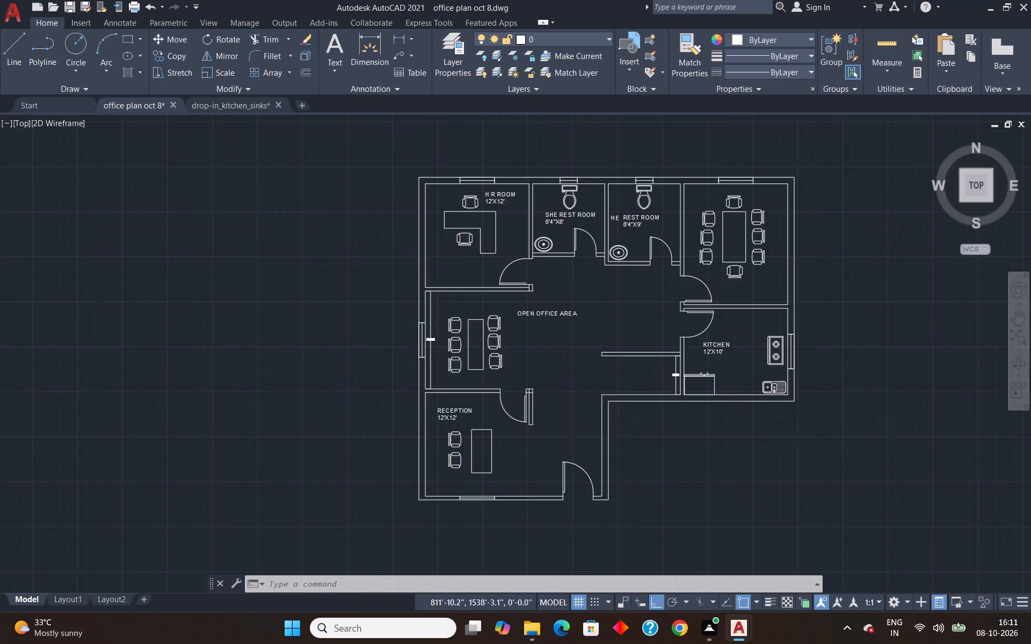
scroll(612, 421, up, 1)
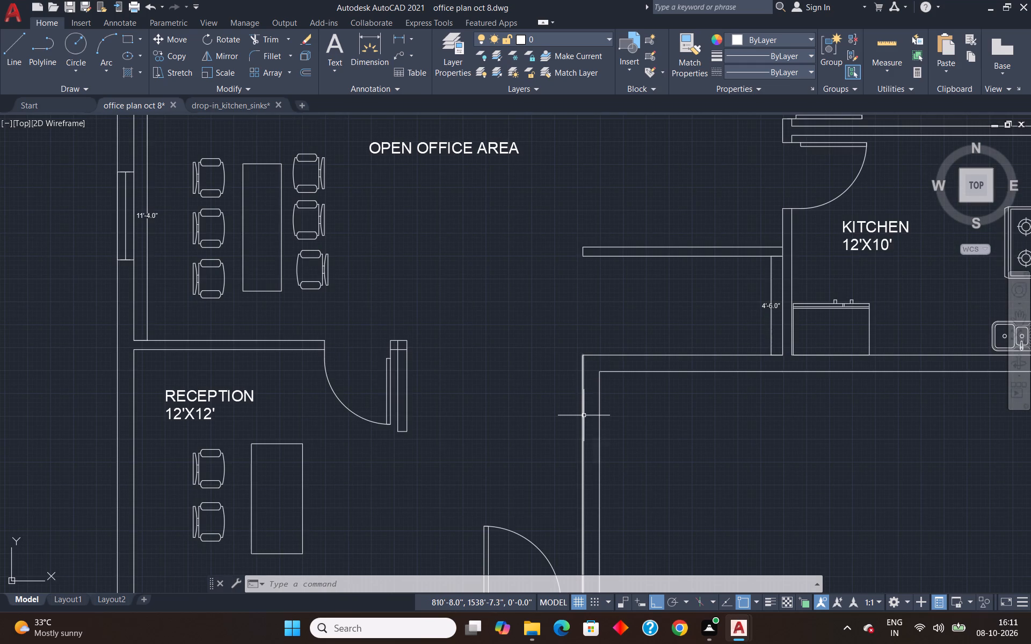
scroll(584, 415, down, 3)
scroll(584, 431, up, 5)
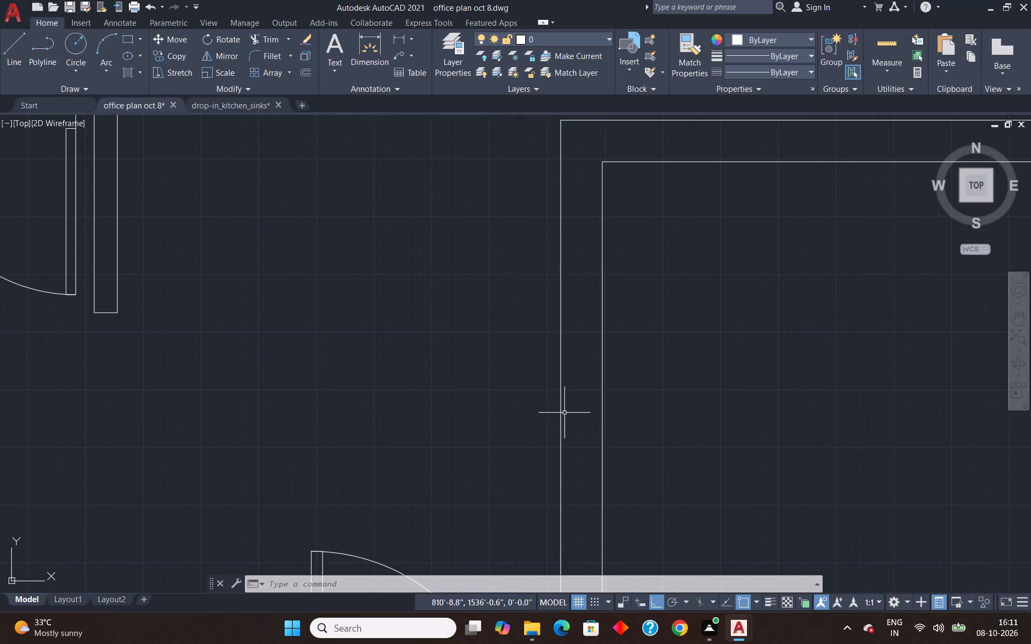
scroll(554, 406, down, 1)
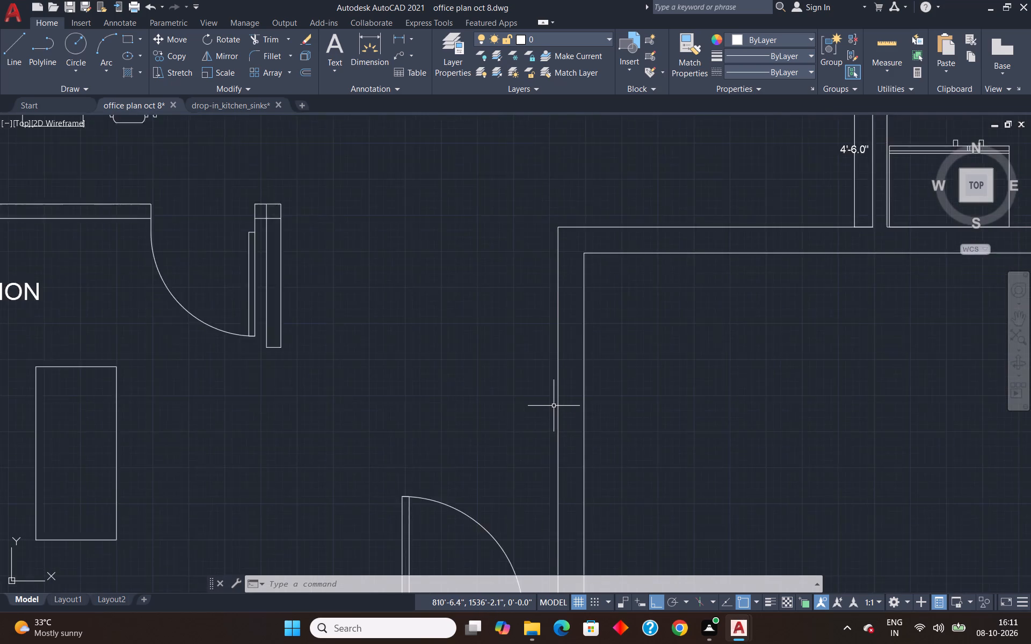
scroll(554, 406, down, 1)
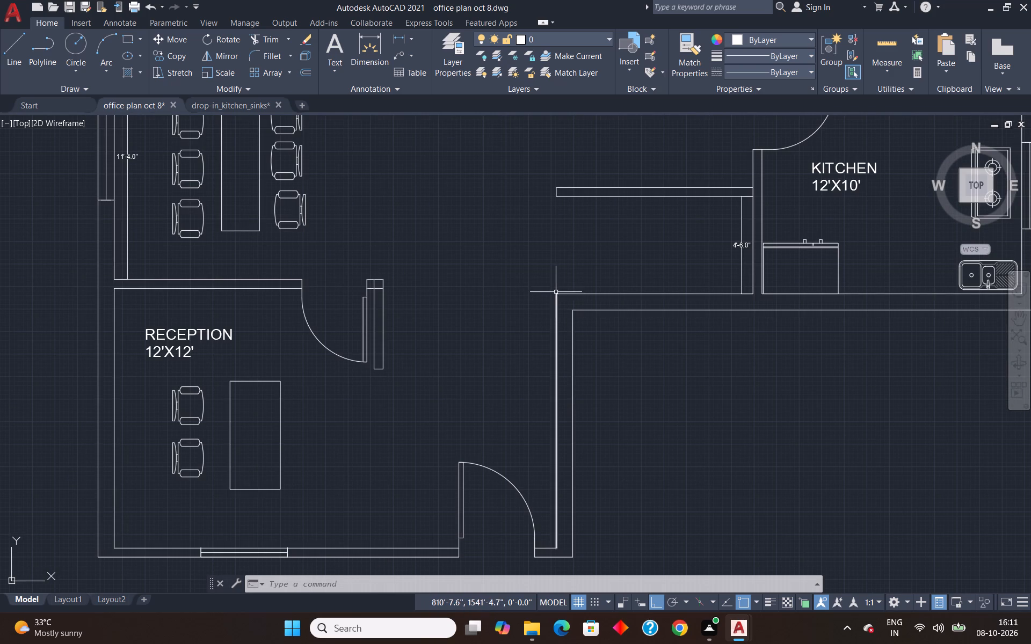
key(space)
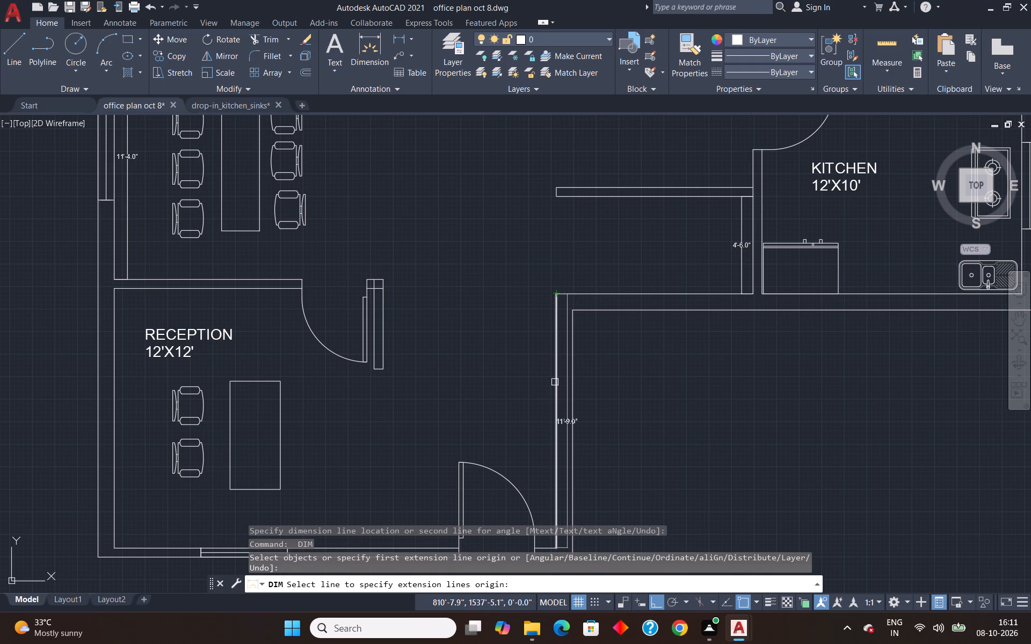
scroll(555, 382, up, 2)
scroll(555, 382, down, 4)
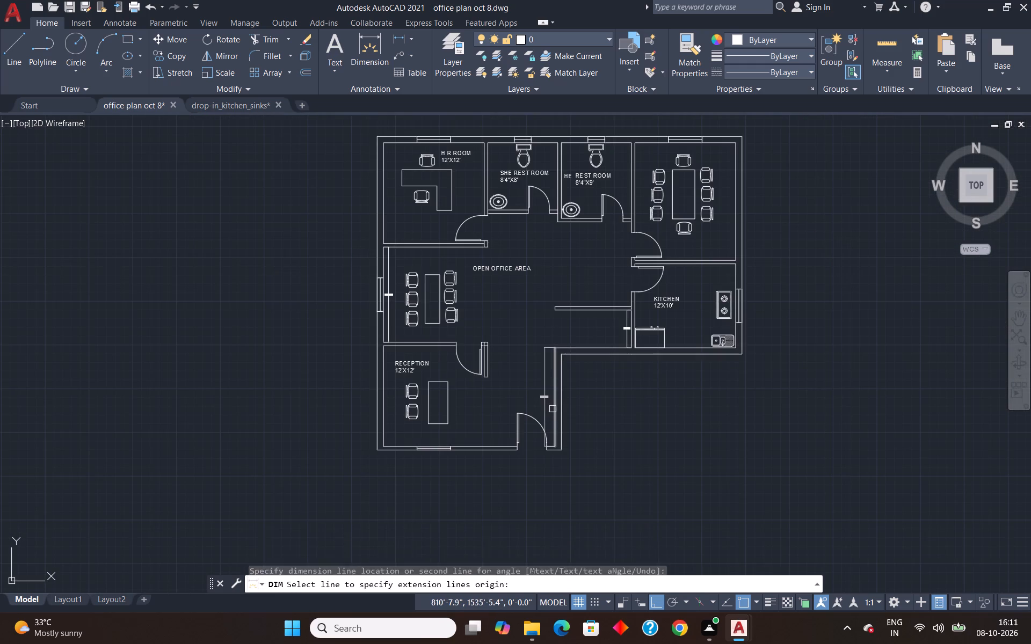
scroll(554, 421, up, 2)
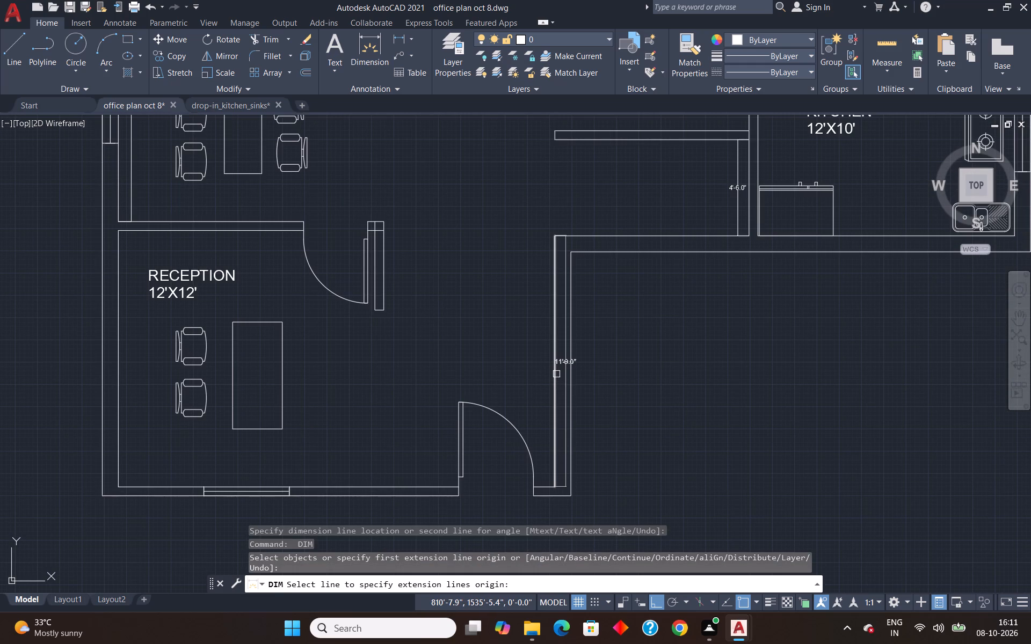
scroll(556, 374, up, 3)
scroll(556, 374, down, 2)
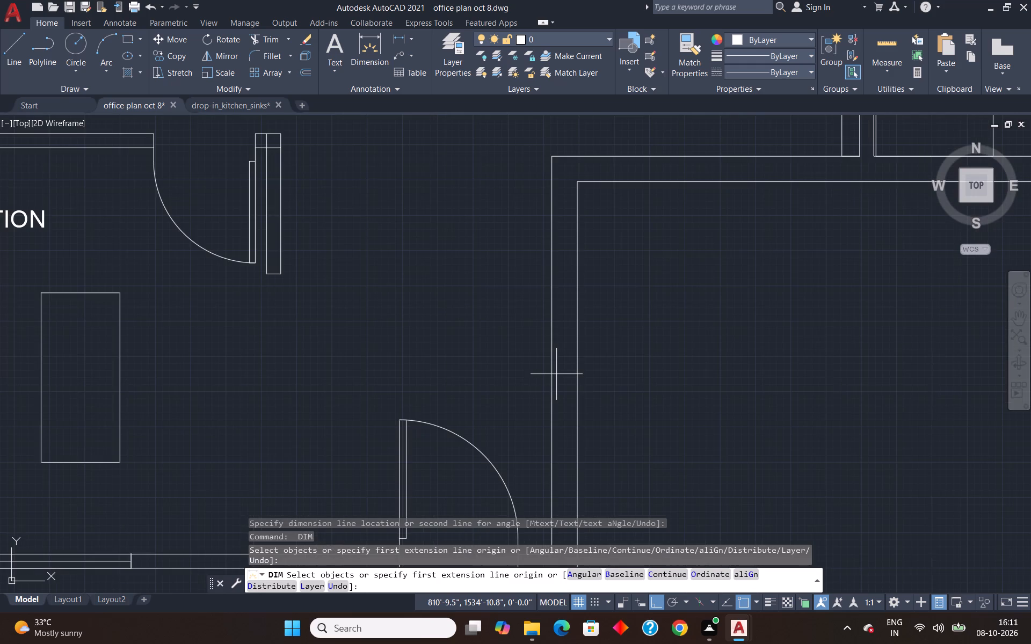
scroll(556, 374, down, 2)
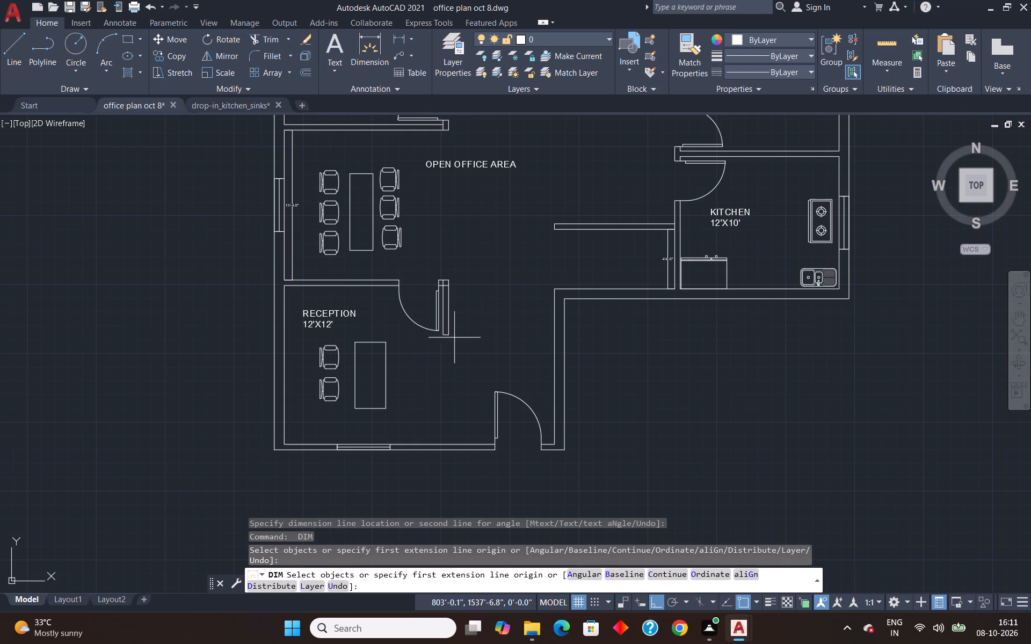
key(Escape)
Add the two-line, single-line text label "MEEING ROOM" and "12'X14'" below the conference table, keeping the default height and rotation.
scroll(792, 201, down, 5)
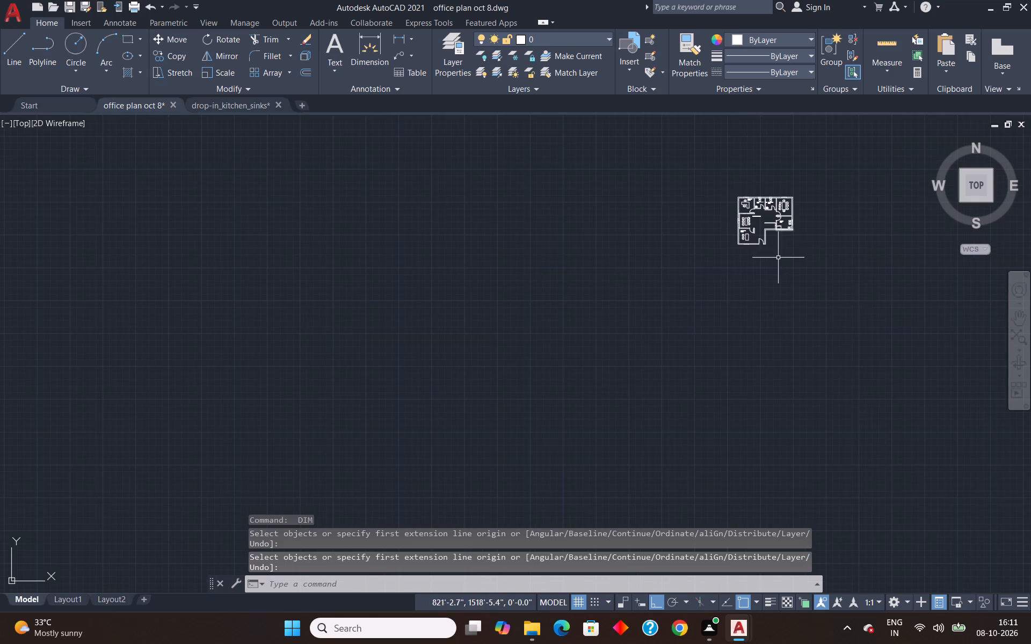
scroll(793, 224, up, 3)
scroll(792, 222, down, 5)
scroll(821, 186, up, 3)
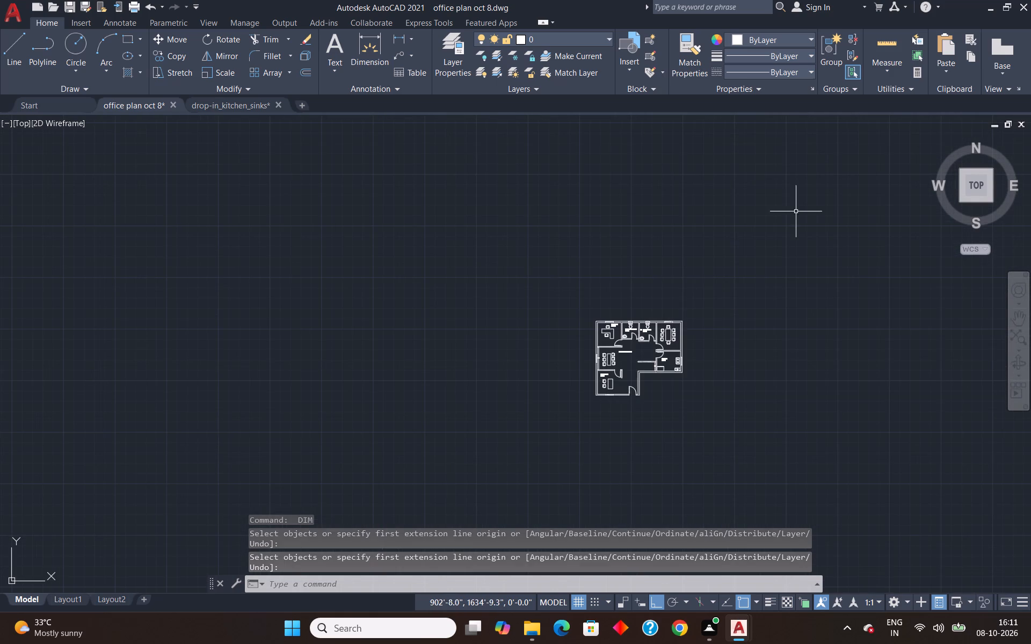
scroll(627, 385, up, 3)
scroll(812, 228, down, 1)
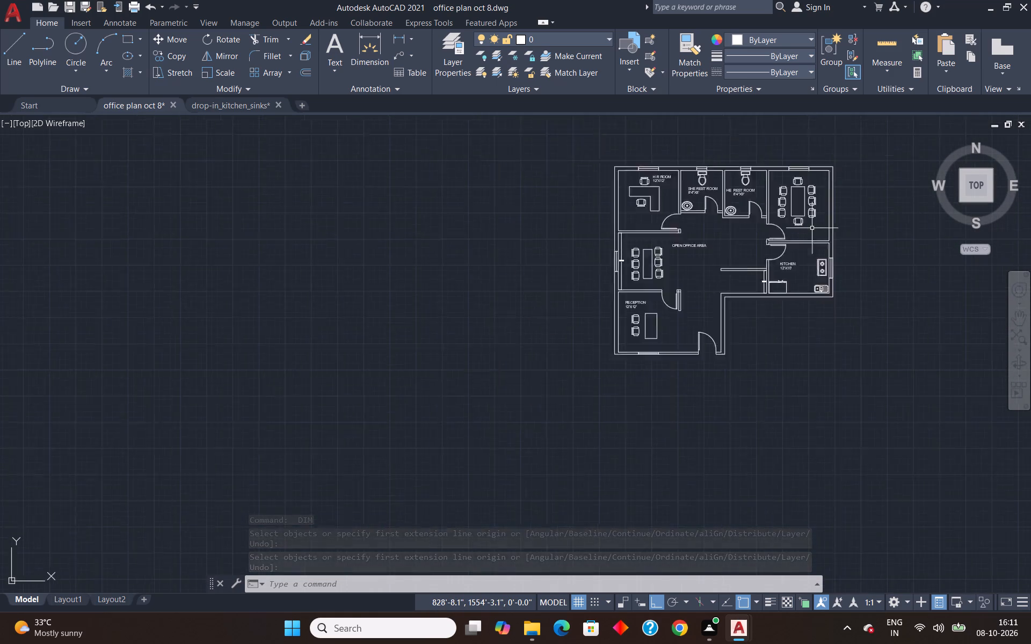
scroll(812, 228, down, 1)
scroll(817, 230, up, 4)
scroll(817, 229, down, 5)
scroll(805, 235, up, 4)
text(DT)
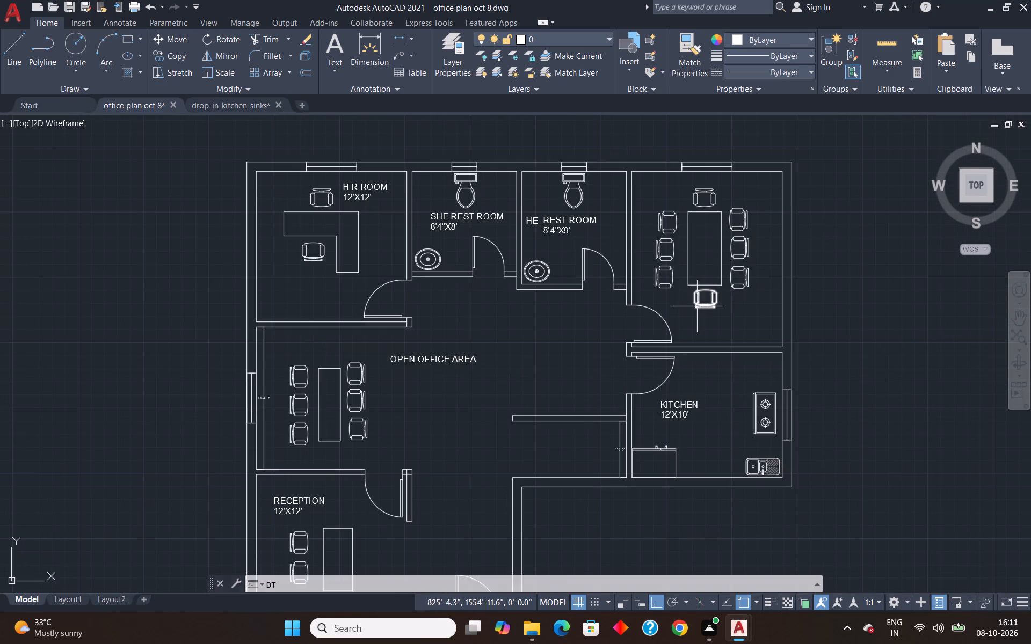
key(Return)
scroll(689, 305, up, 2)
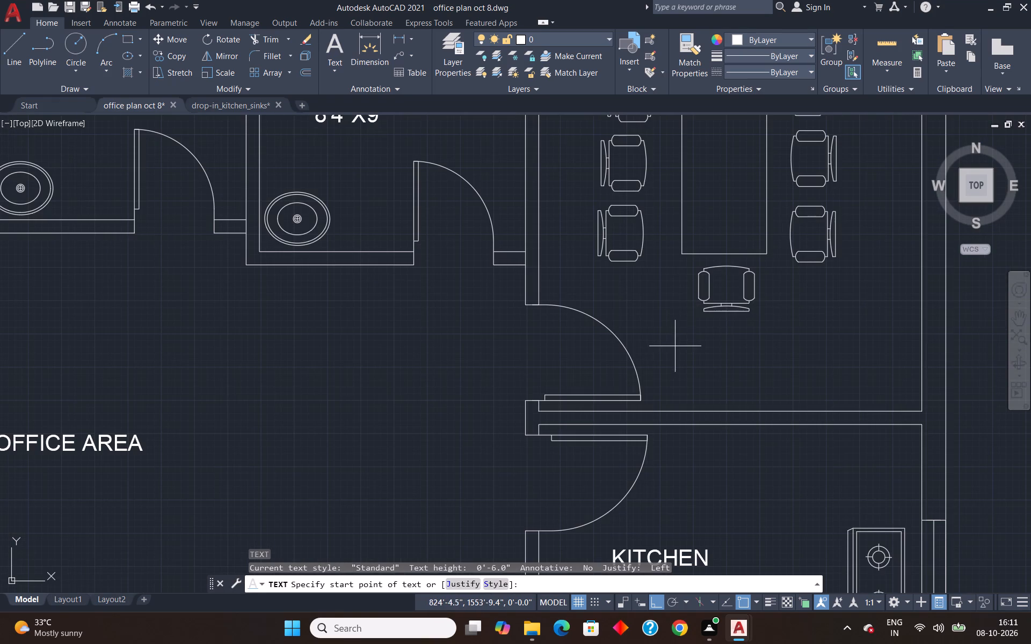
scroll(703, 356, down, 3)
scroll(710, 368, up, 2)
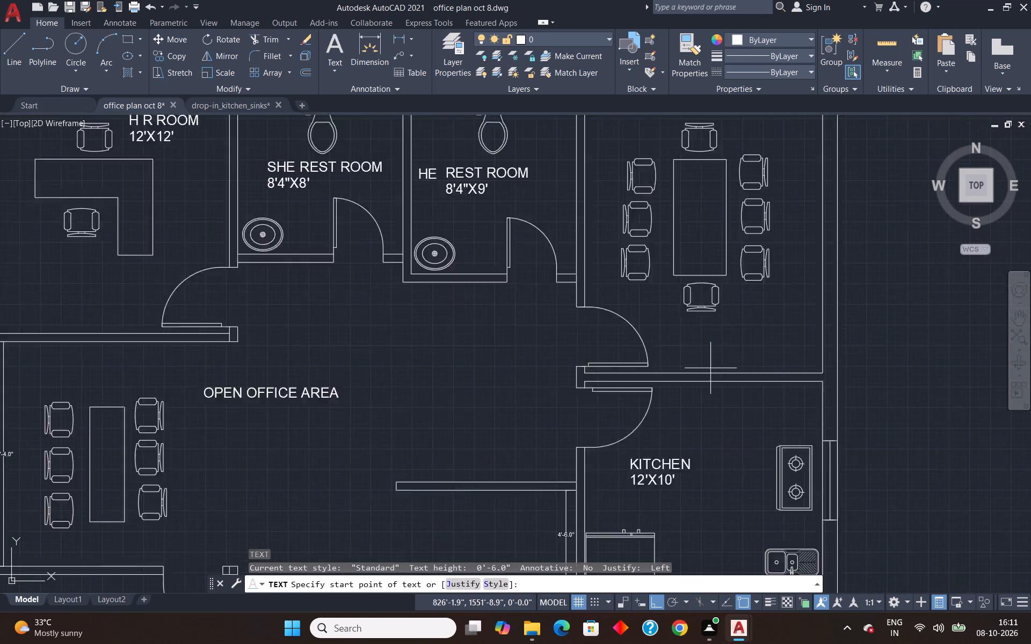
scroll(710, 368, up, 1)
click(651, 308)
key(Return)
key(Return)
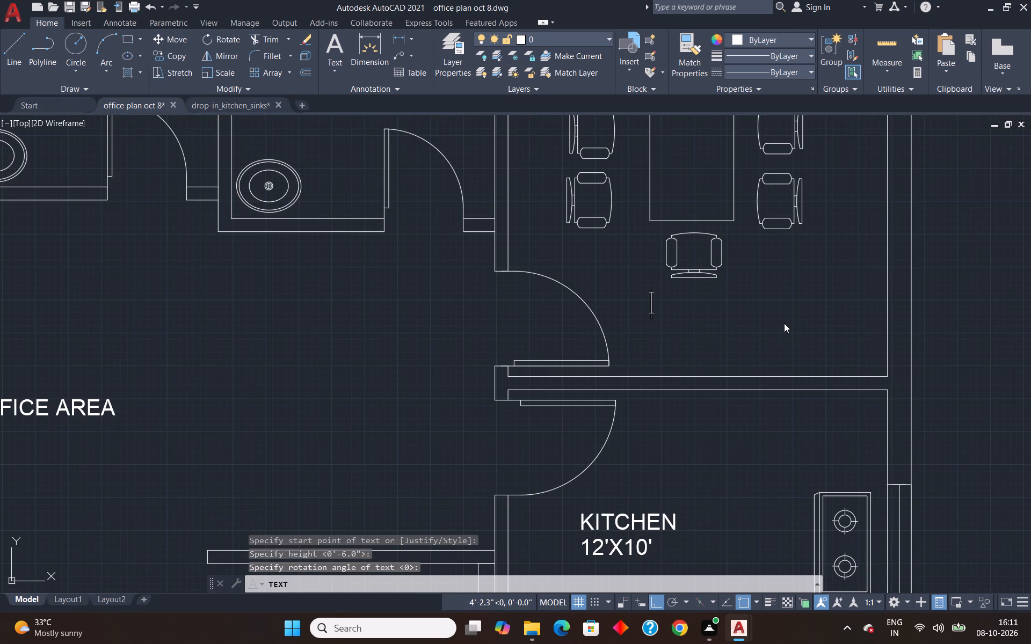
text(MEE)
text(ING ROOM)
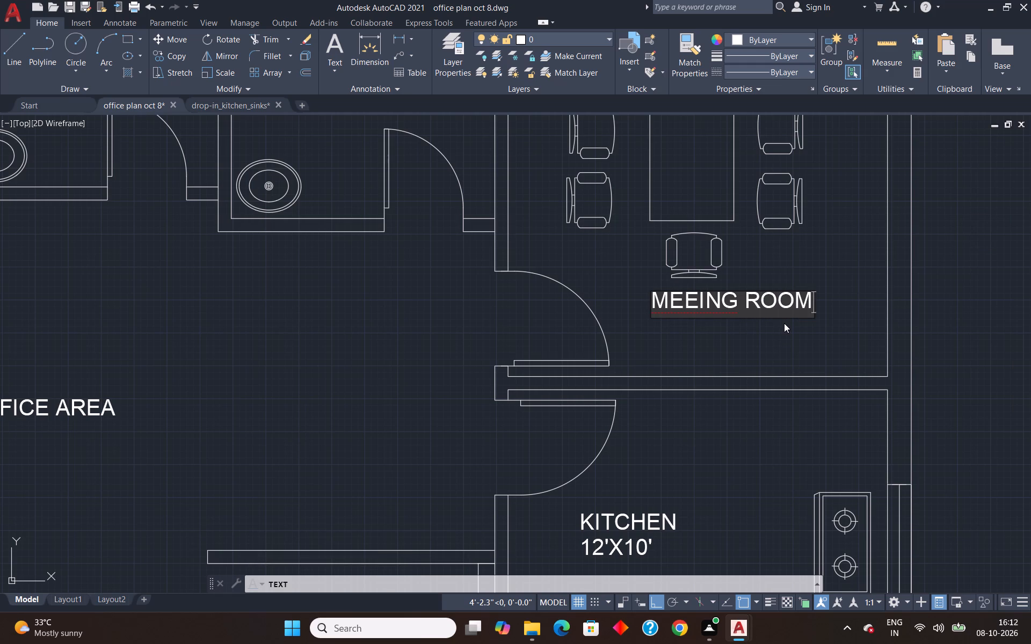
key(Return)
text(12'X)
text(14')
key(Return)
key(Return)
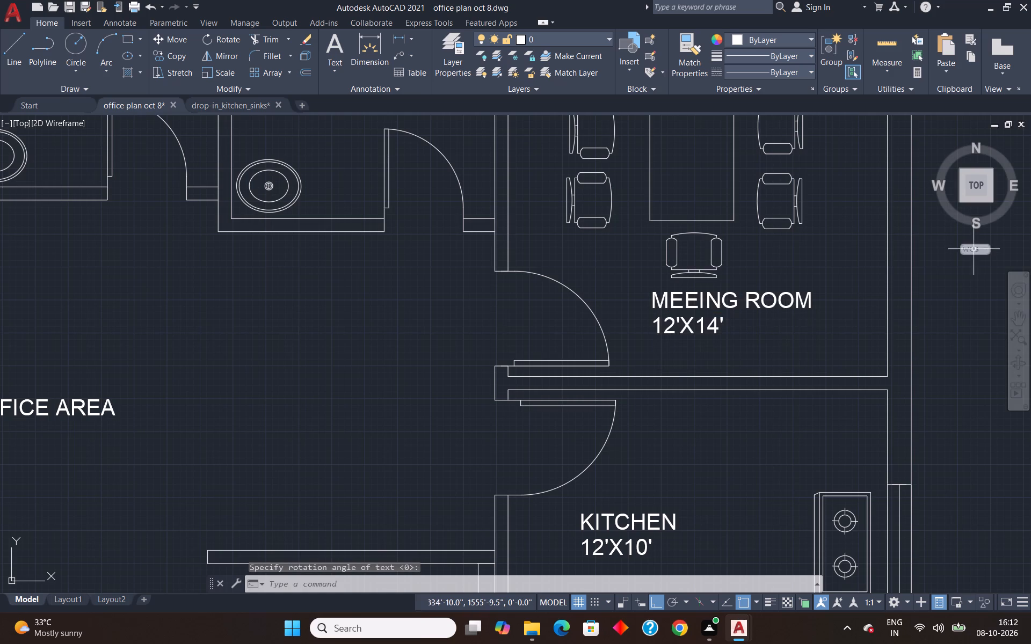
Check the meeting room's inside width and length with Quick Measure.
scroll(968, 270, down, 3)
click(891, 41)
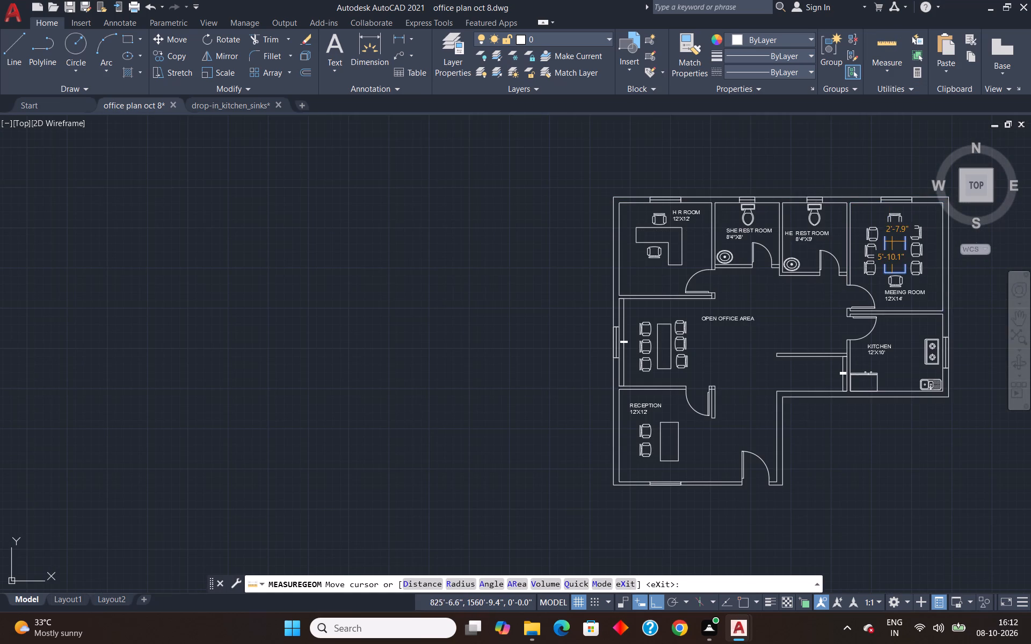
scroll(929, 256, up, 3)
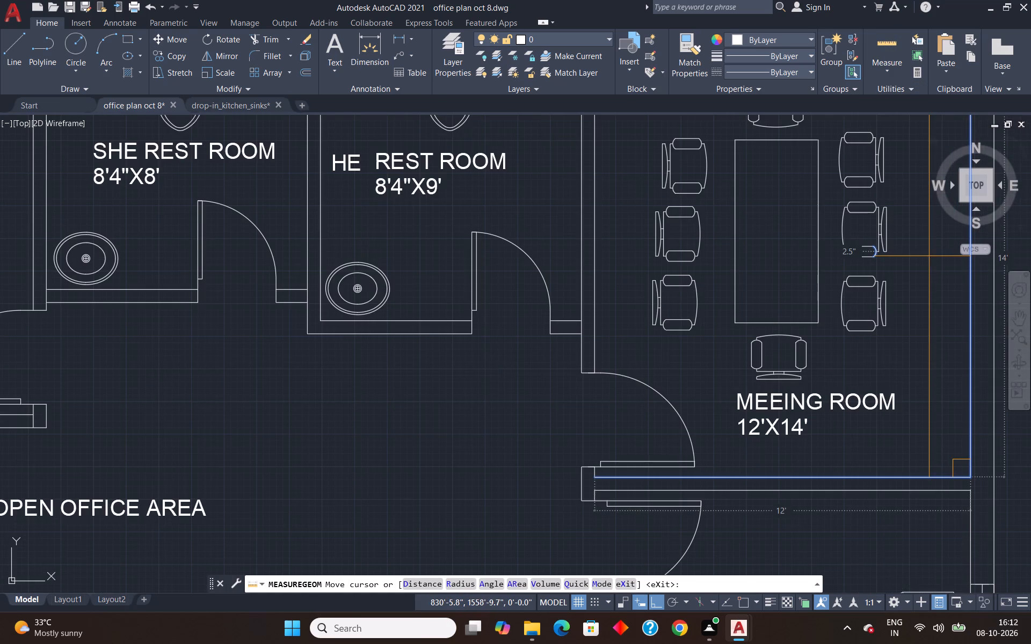
scroll(916, 256, down, 2)
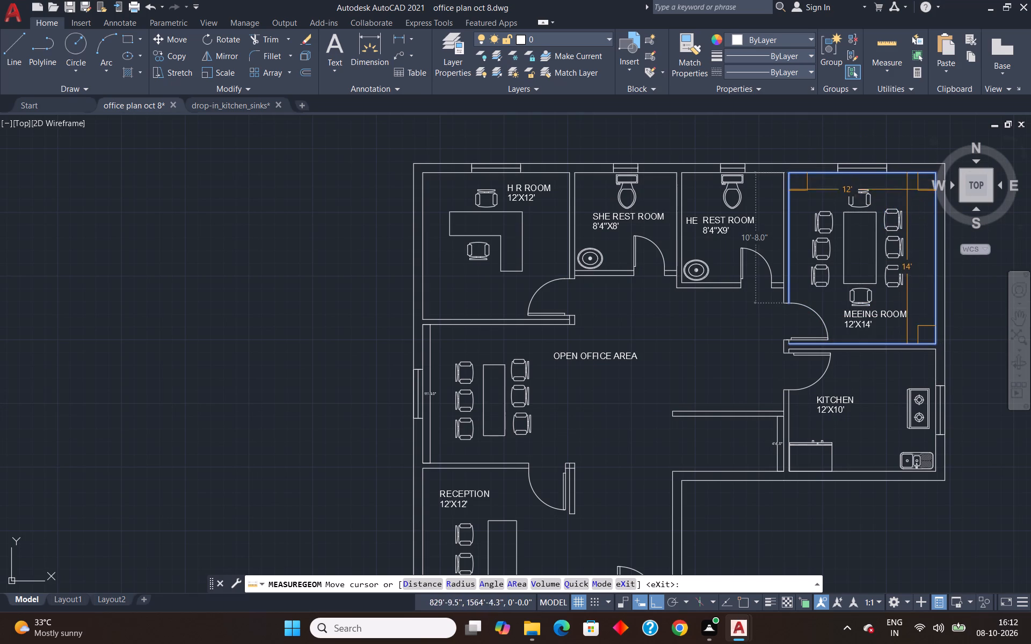
key(Escape)
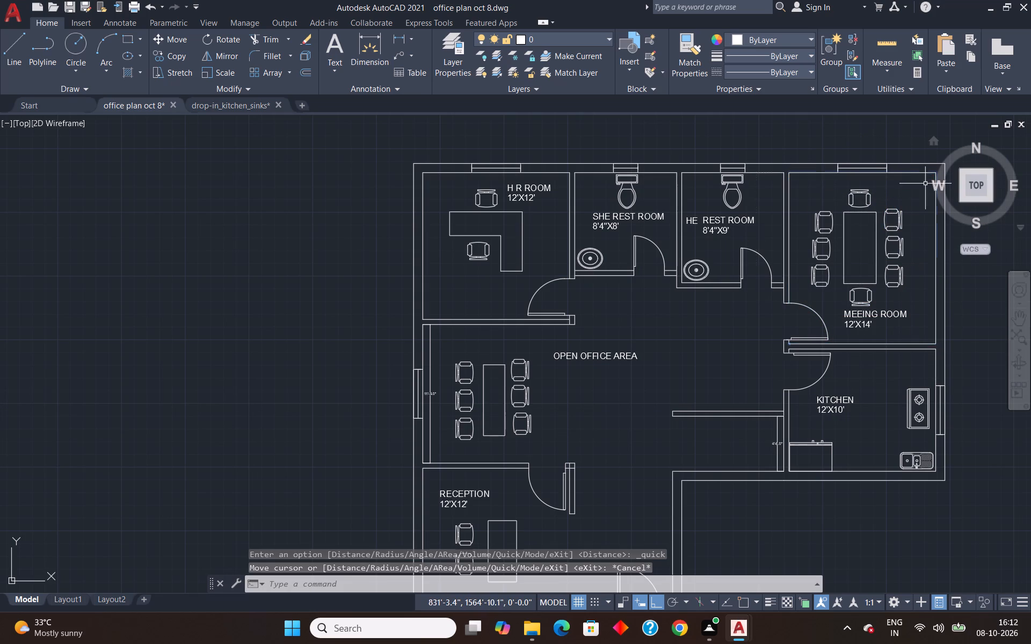
Draw a line across the open office area's long table, joining the midpoints of its two long sides.
scroll(904, 204, down, 3)
scroll(889, 281, up, 4)
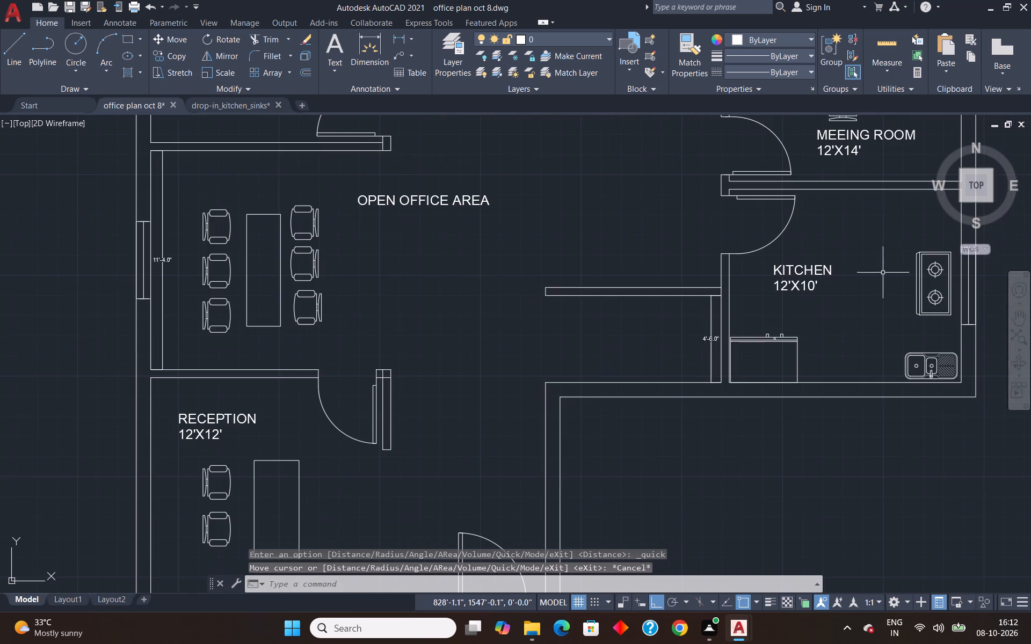
scroll(779, 254, down, 2)
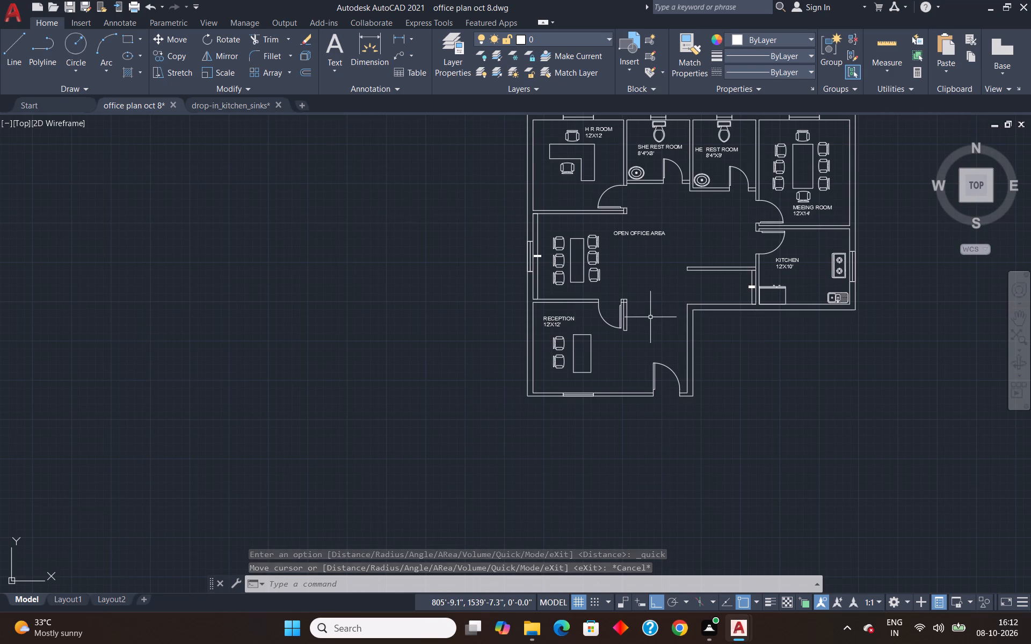
scroll(663, 343, down, 4)
scroll(695, 342, up, 4)
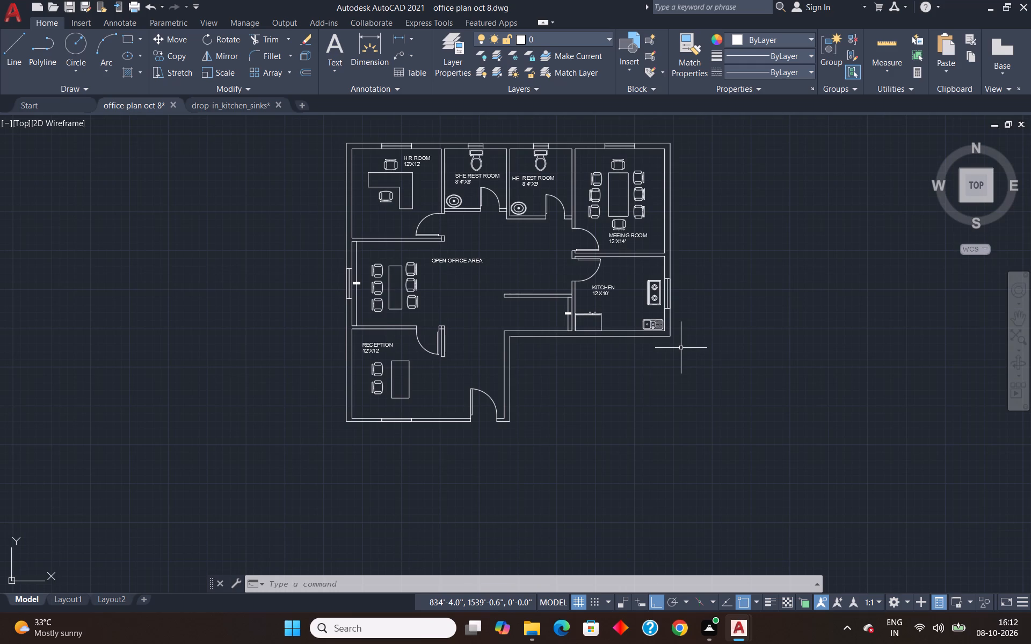
key(l)
key(Return)
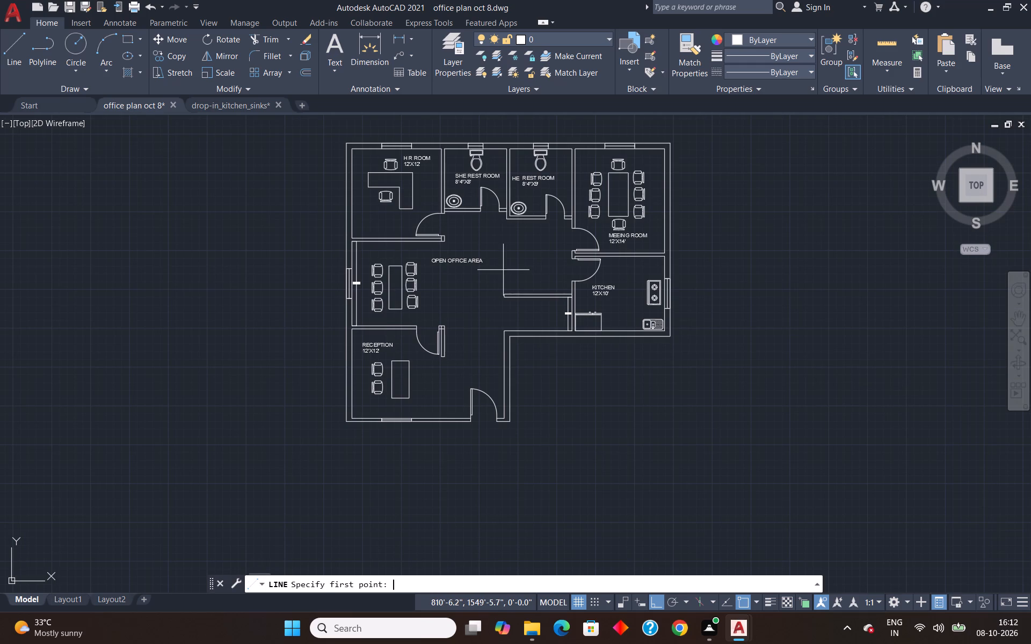
scroll(392, 274, up, 6)
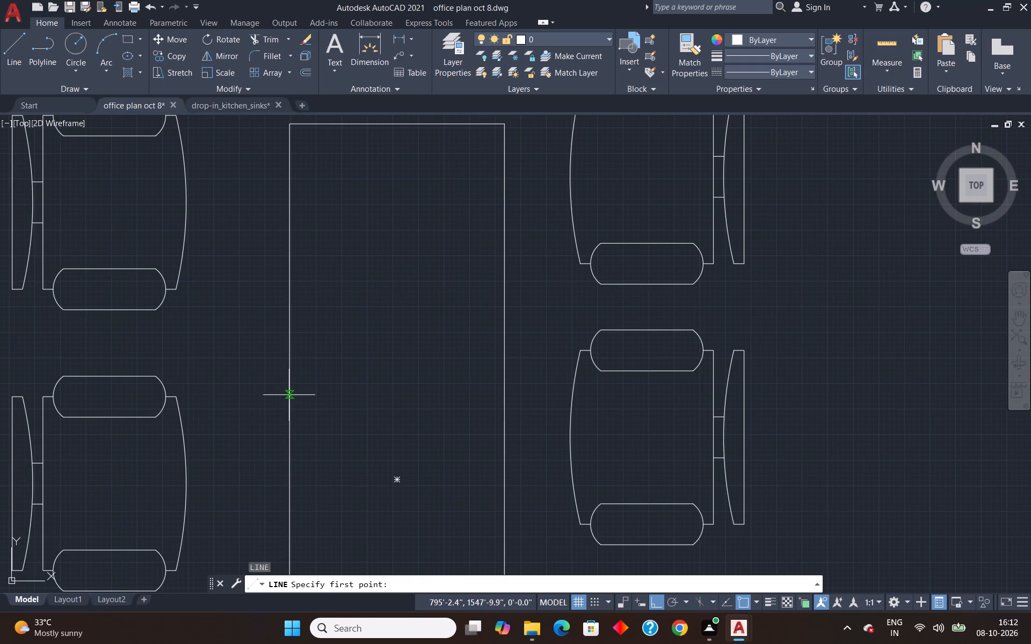
scroll(295, 357, down, 3)
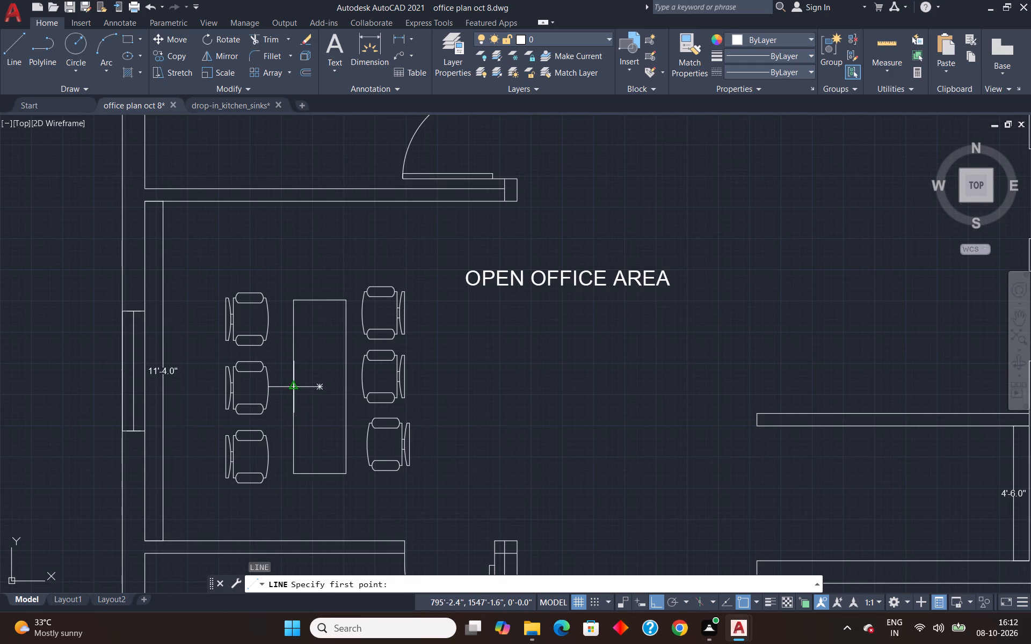
click(292, 388)
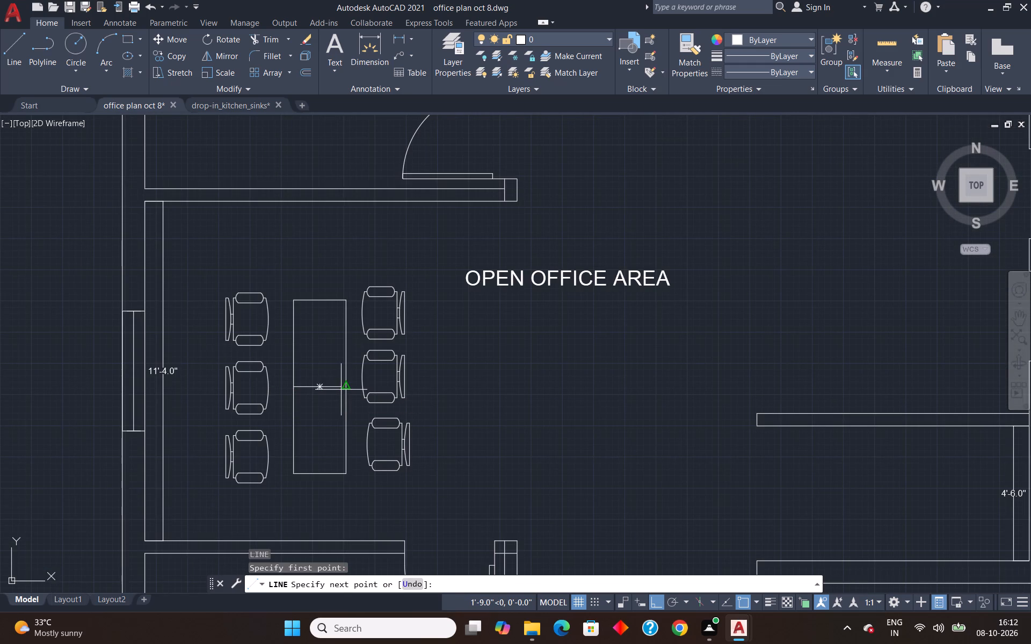
click(345, 390)
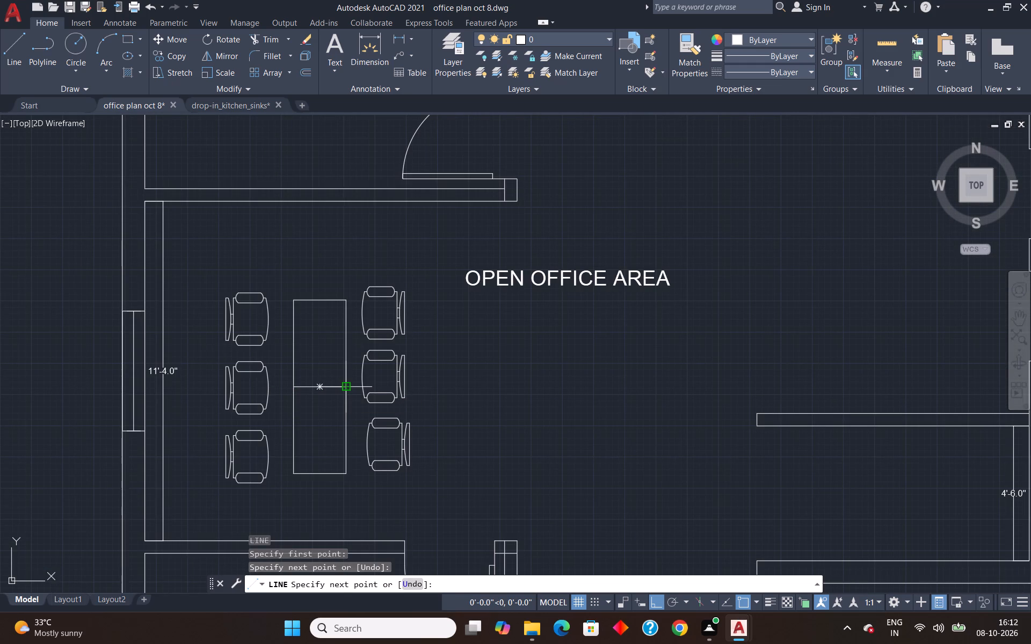
key(Escape)
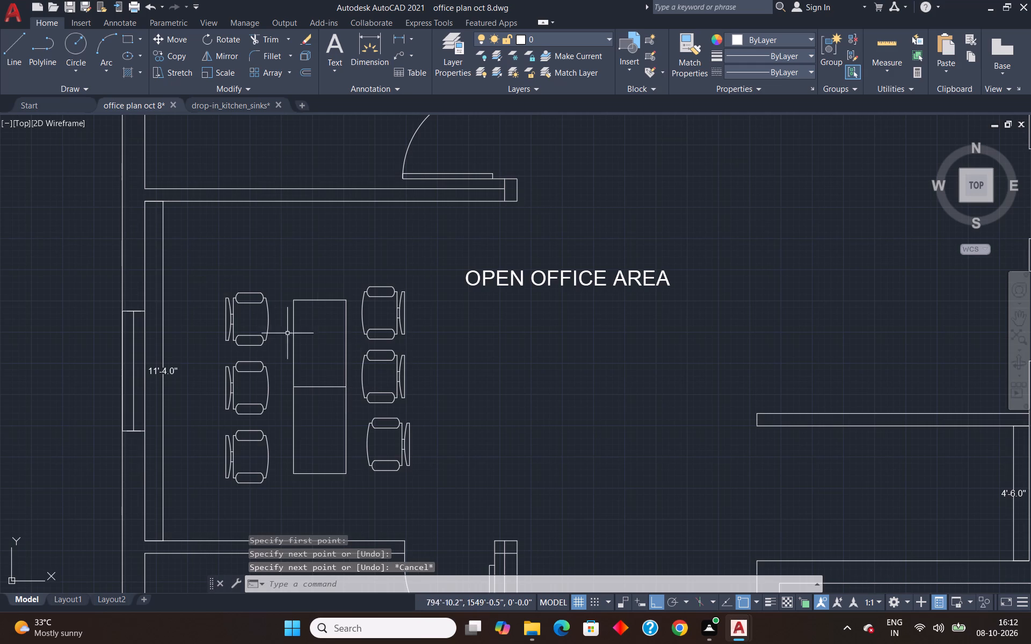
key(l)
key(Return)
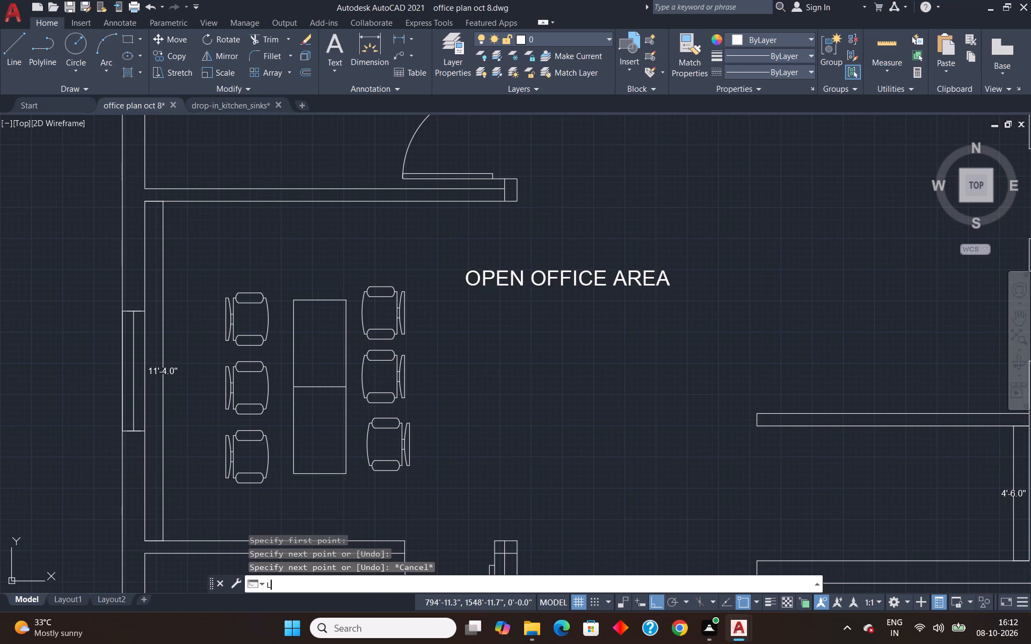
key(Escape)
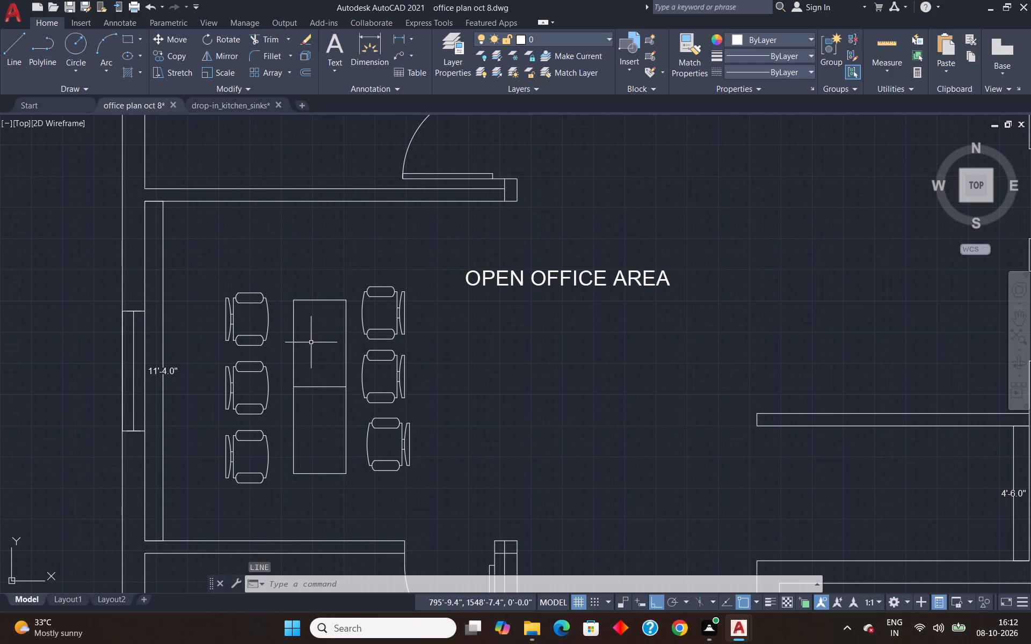
Draw a horizontal 12' line across the kitchen between its side walls, about 2'-10" above the lower wall, just above the refrigerator.
scroll(375, 244, down, 4)
scroll(371, 277, up, 2)
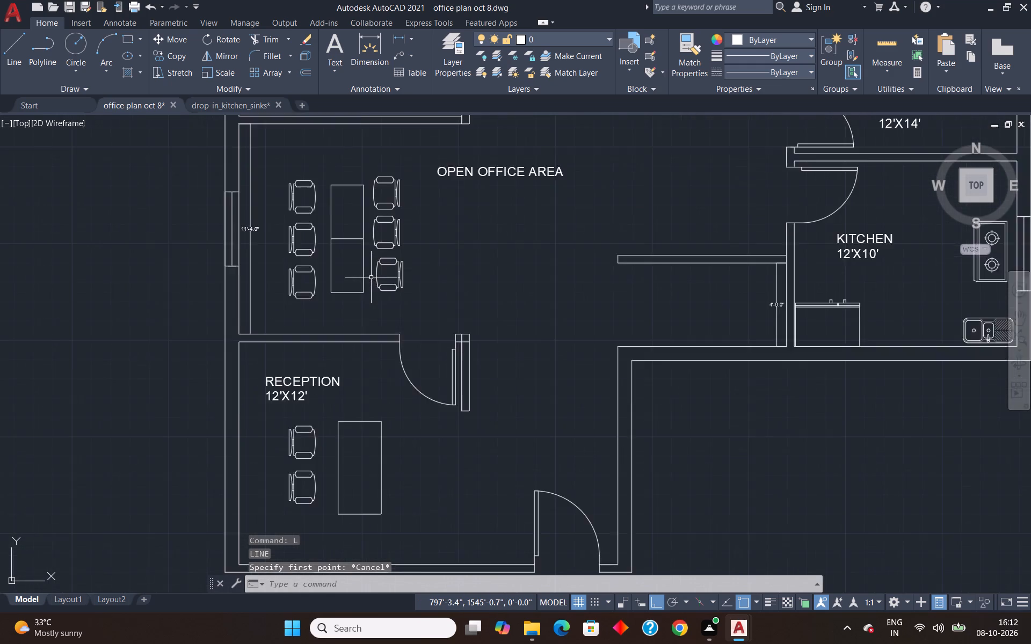
scroll(371, 277, up, 2)
scroll(446, 177, down, 4)
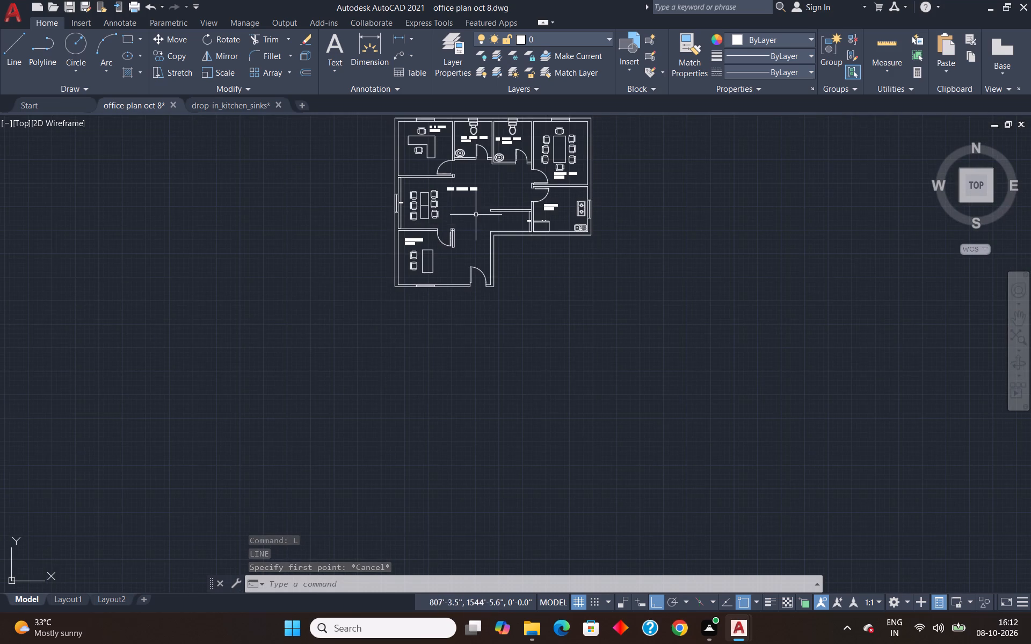
scroll(485, 184, up, 2)
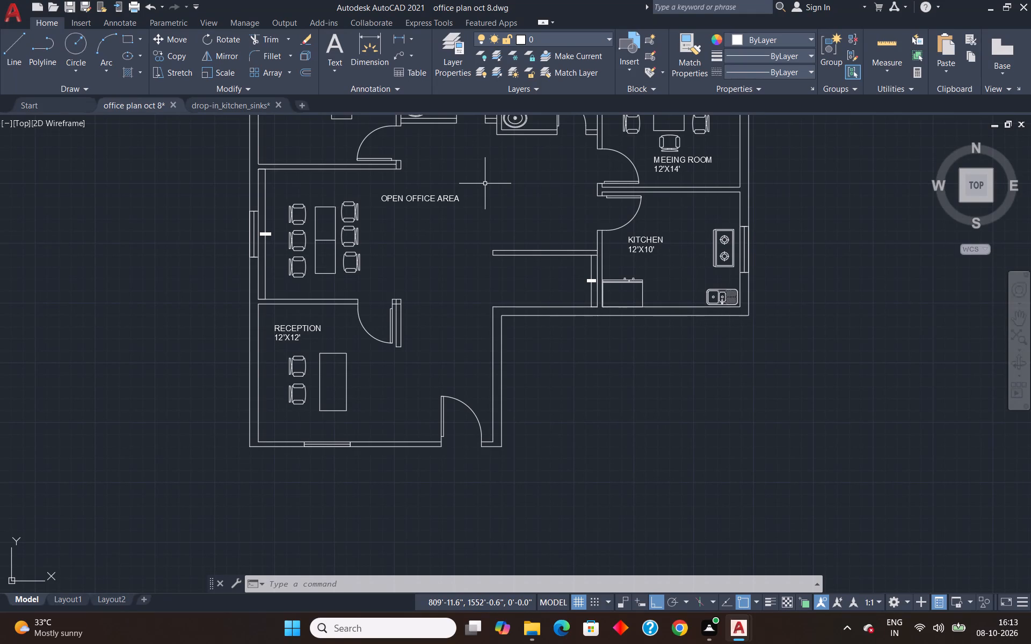
key(l)
key(Return)
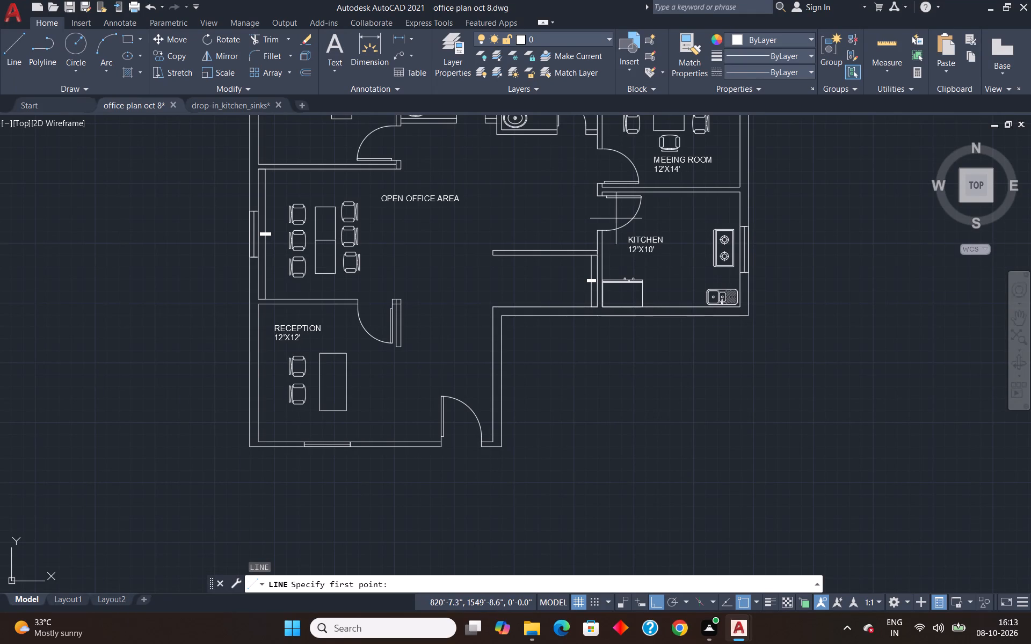
scroll(637, 259, up, 2)
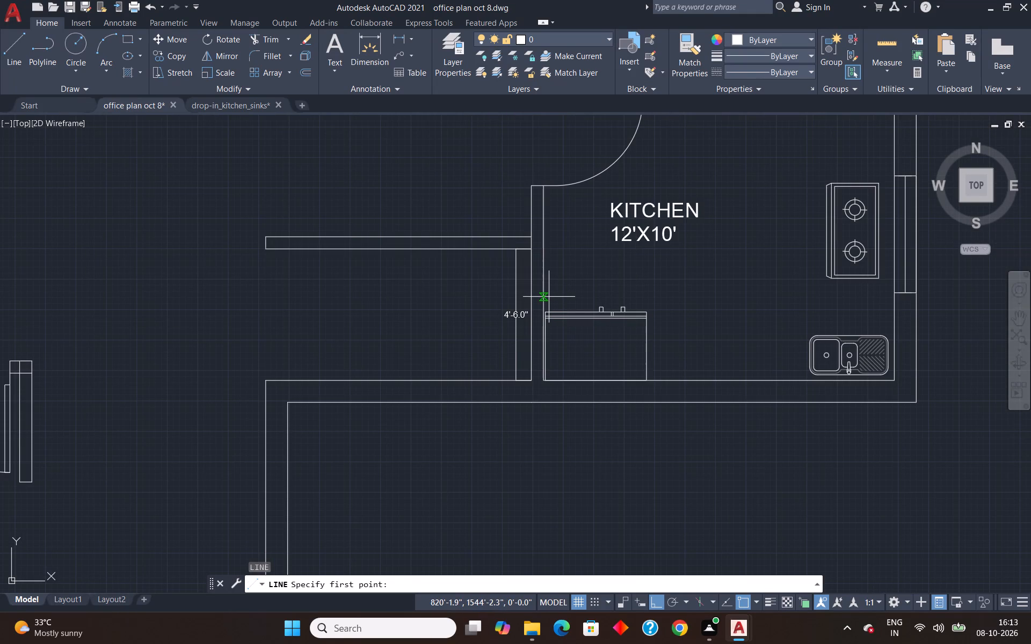
click(549, 297)
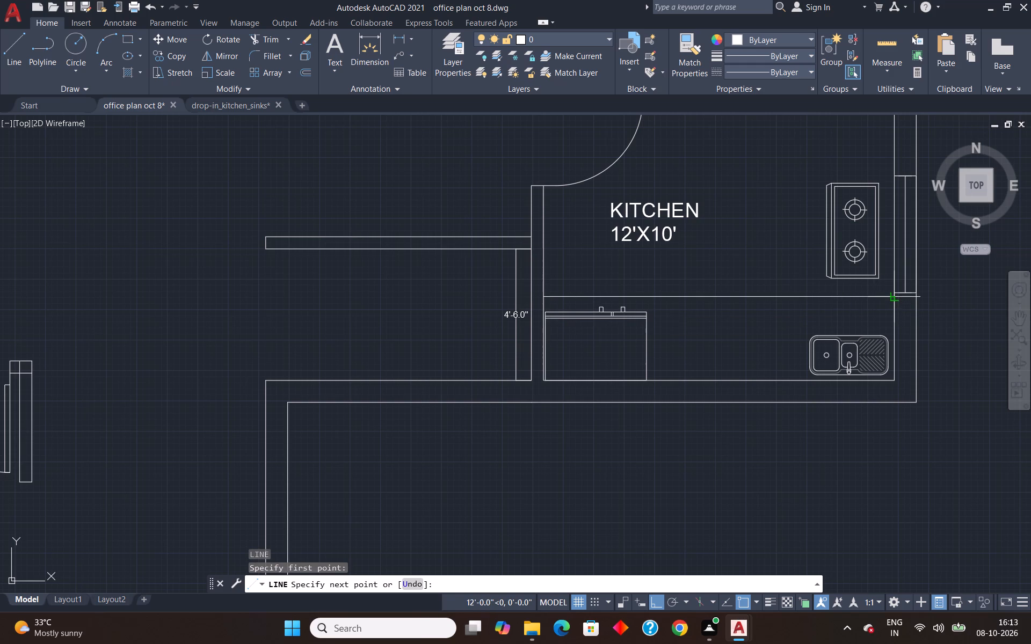
click(895, 300)
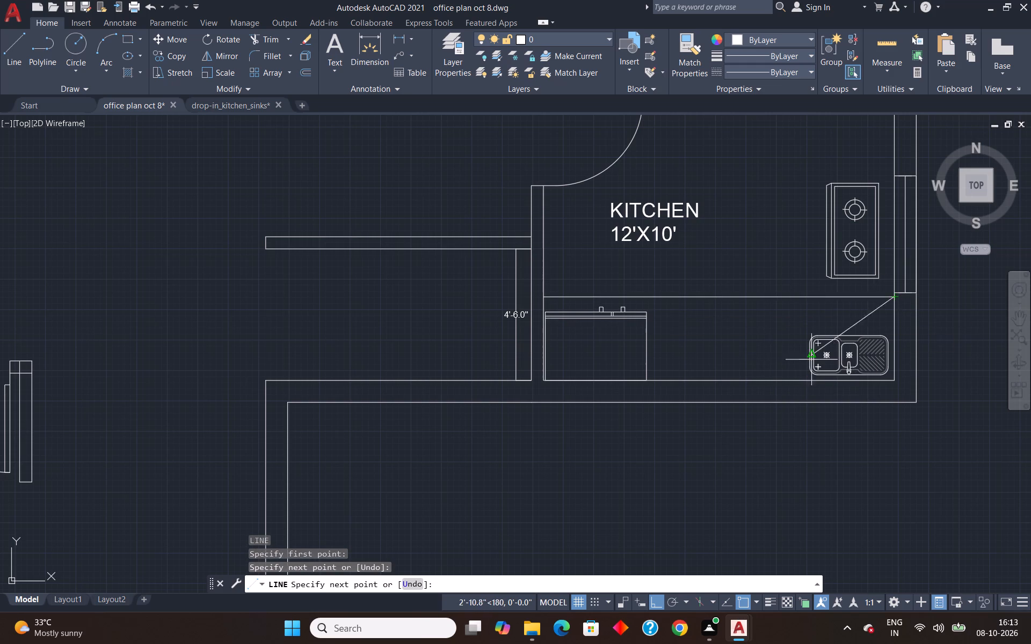
key(Escape)
Draw a vertical line in the kitchen from the lower wall to the upper wall, just left of the sink and stove.
key(space)
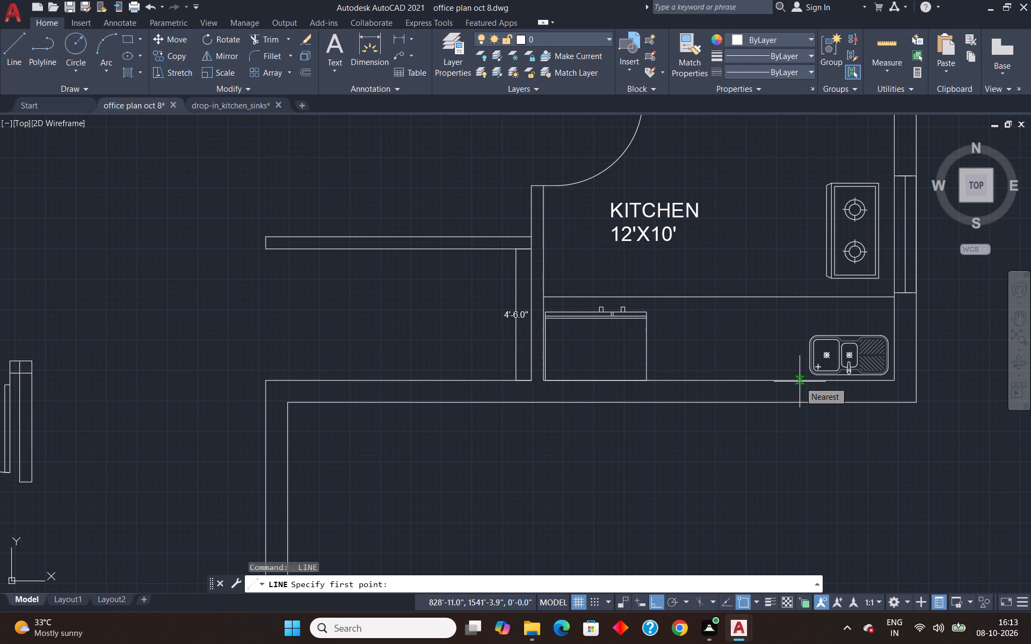
scroll(782, 305, down, 3)
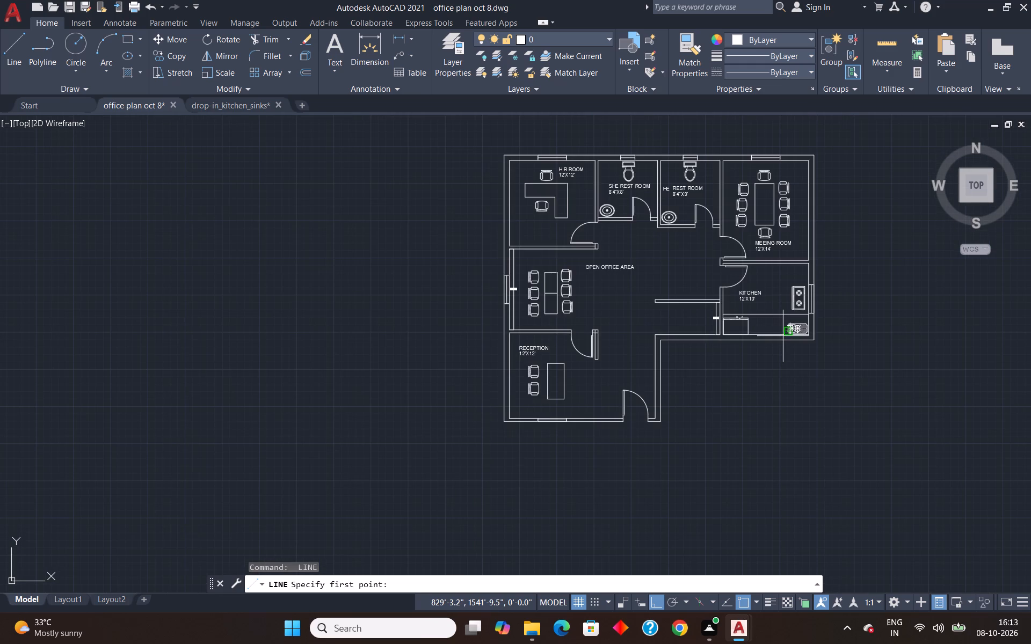
scroll(783, 336, up, 3)
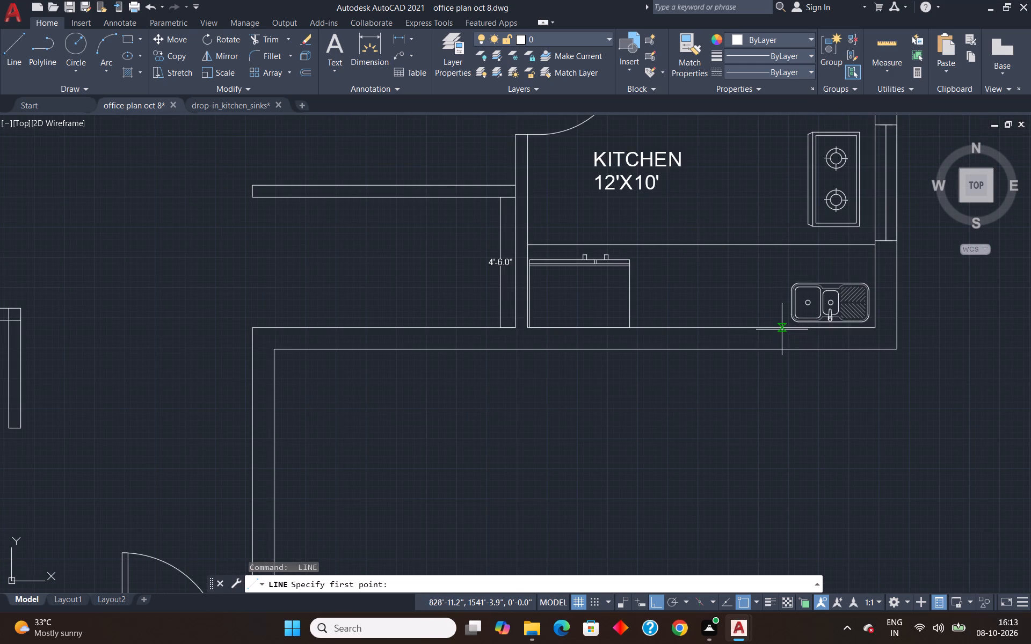
click(782, 330)
scroll(781, 252, down, 3)
scroll(772, 215, up, 2)
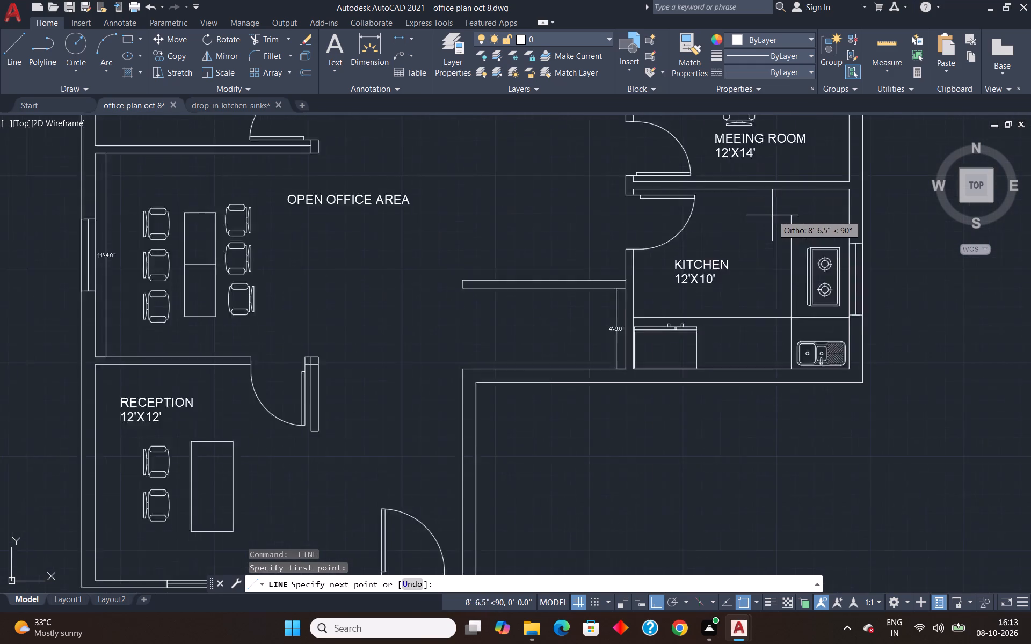
scroll(772, 215, up, 1)
click(802, 173)
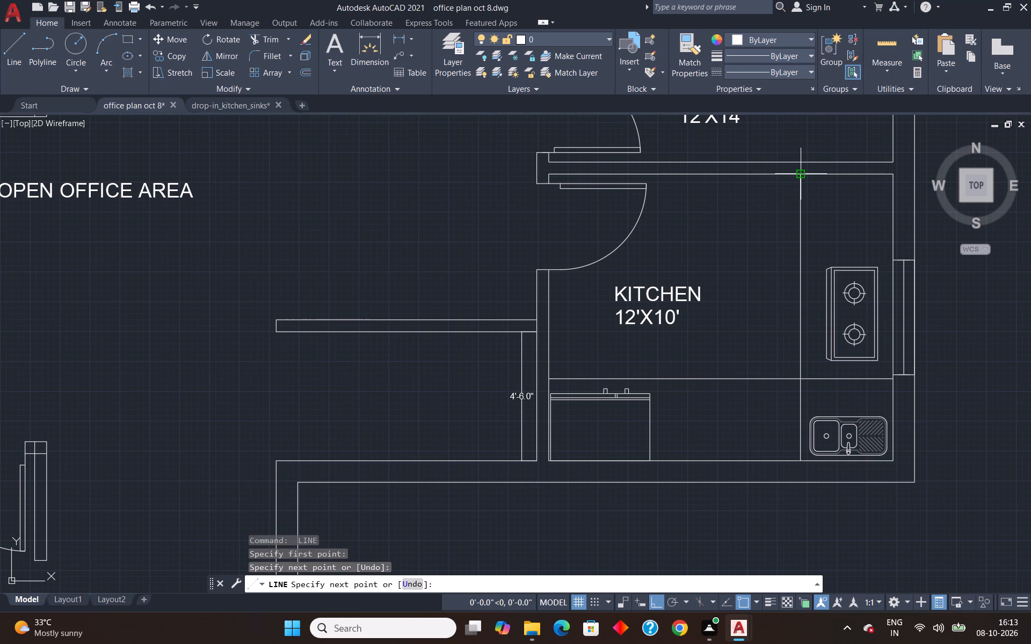
key(Escape)
Trim both kitchen counter lines past their crossing near the sink, leaving an L-shaped counter edge.
text(TR)
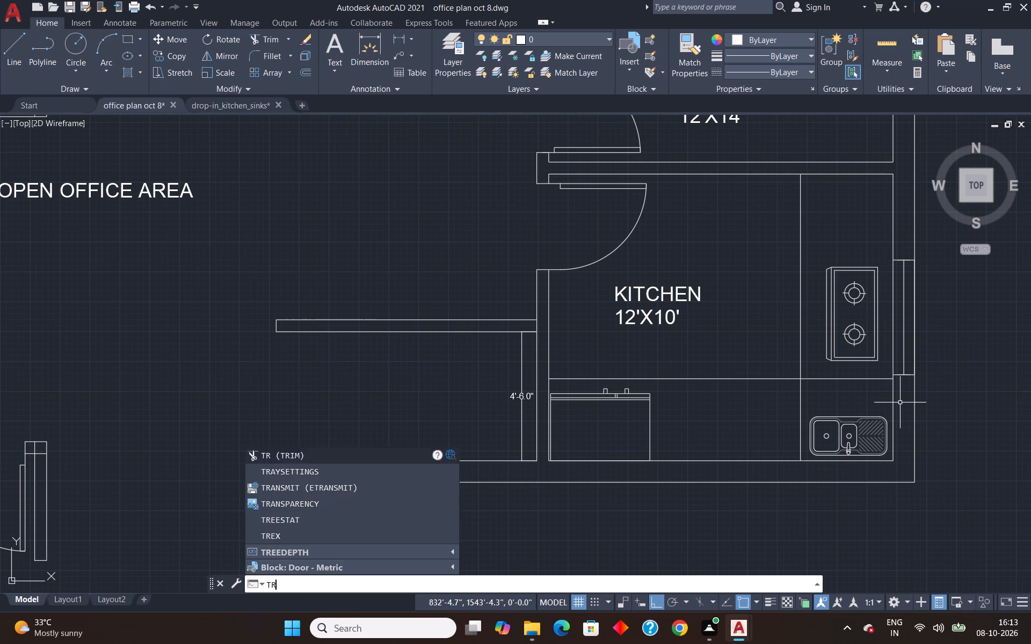
key(Return)
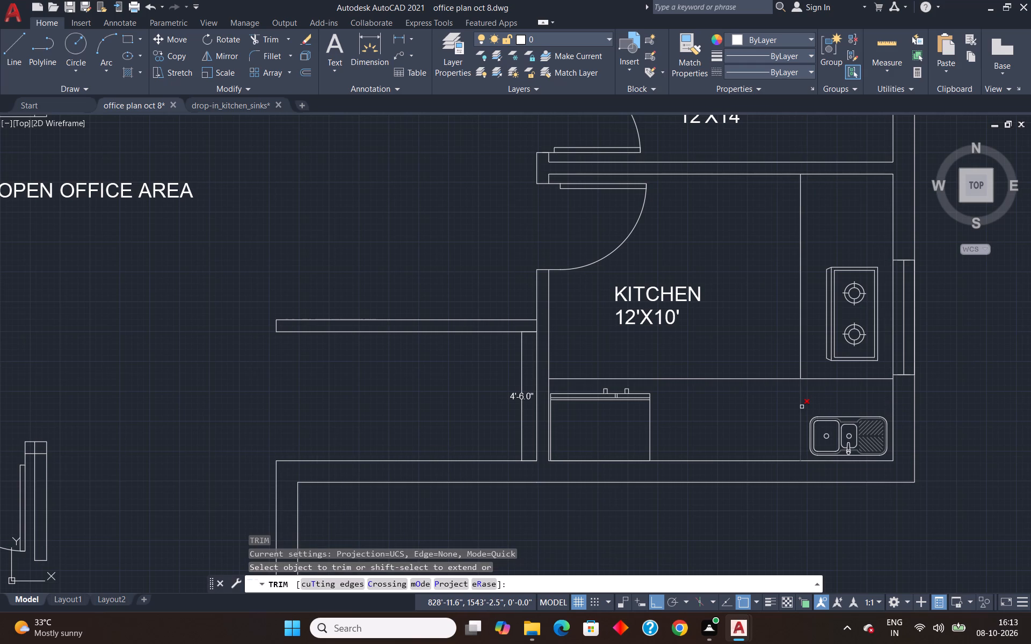
click(802, 407)
click(838, 377)
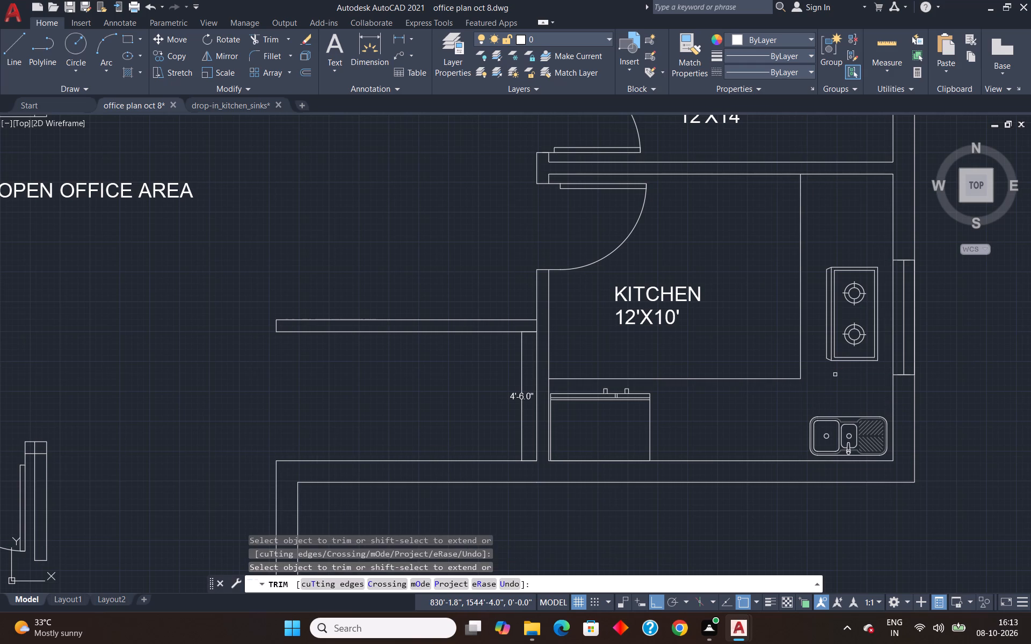
key(Escape)
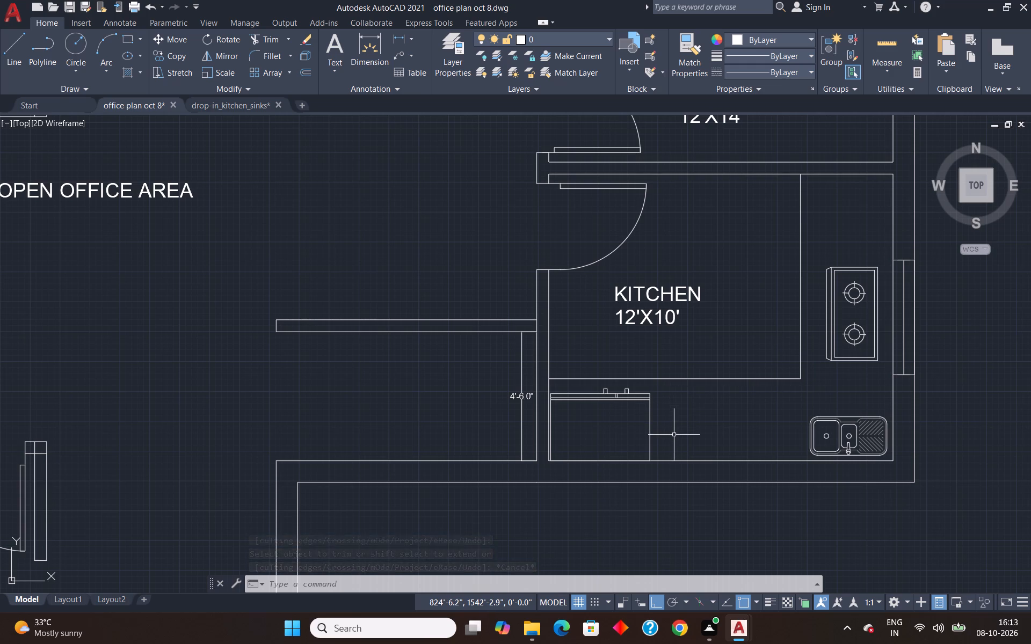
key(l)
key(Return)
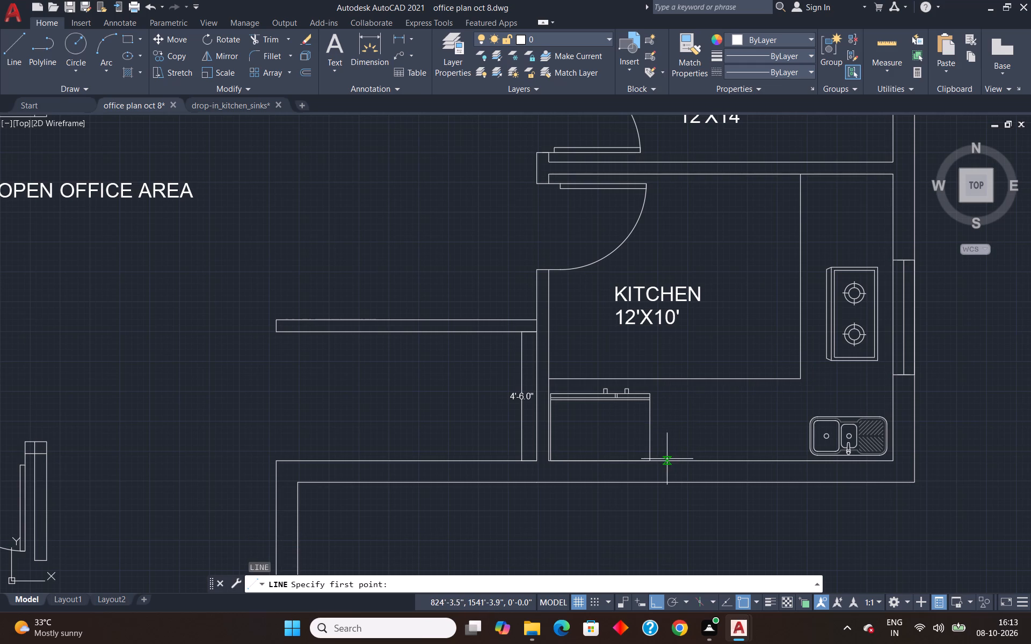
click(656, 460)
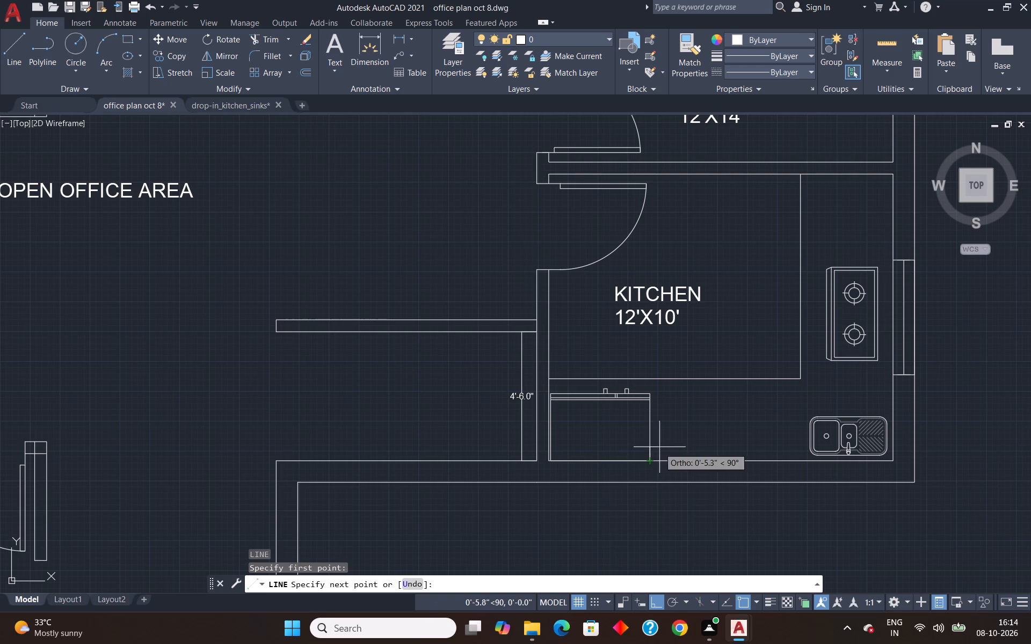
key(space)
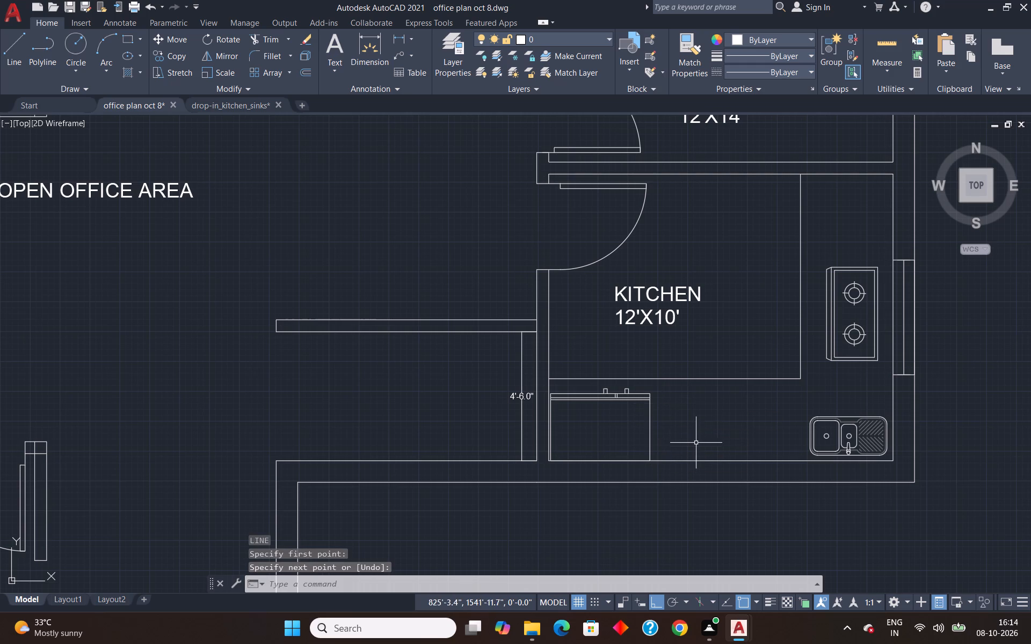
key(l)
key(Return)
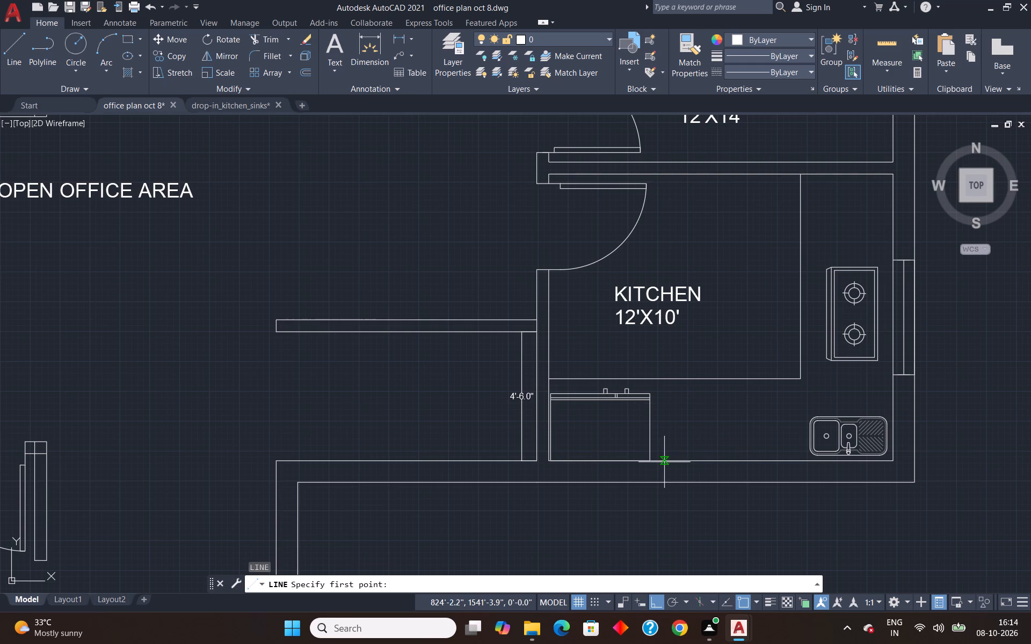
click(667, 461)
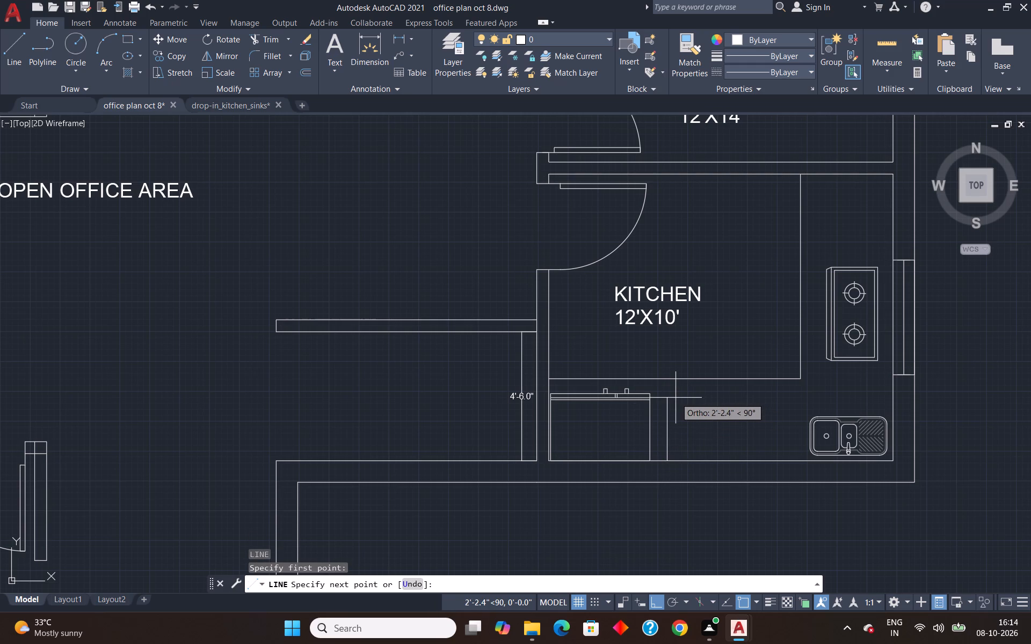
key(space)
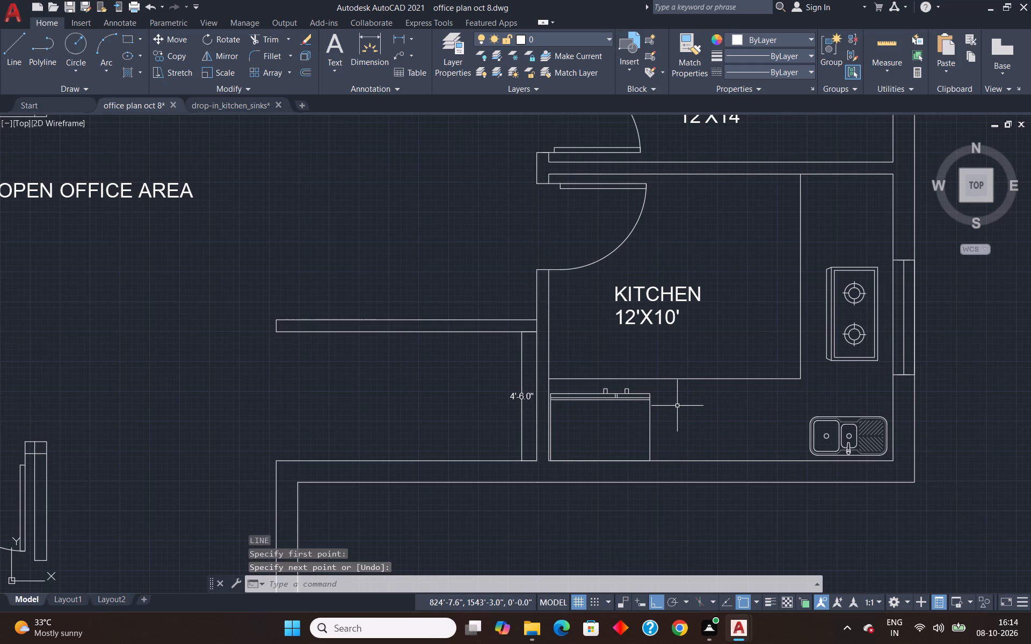
Draw a vertical line close beside the refrigerator's right side, from the kitchen's lower wall up to the counter edge, about 2'-10" long.
key(l)
key(Return)
scroll(658, 457, up, 5)
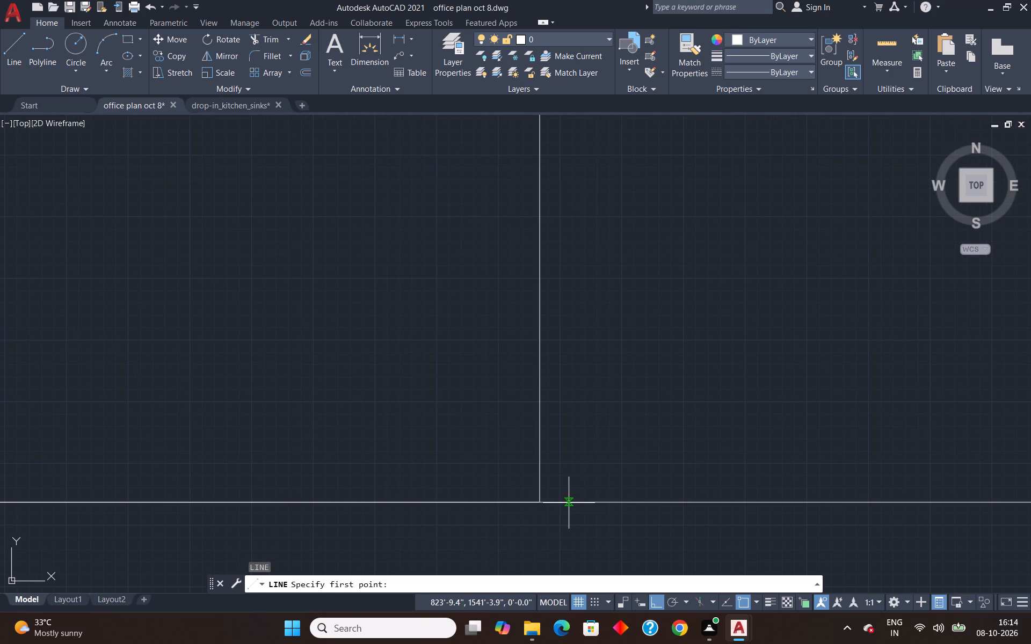
click(563, 503)
scroll(601, 376, down, 4)
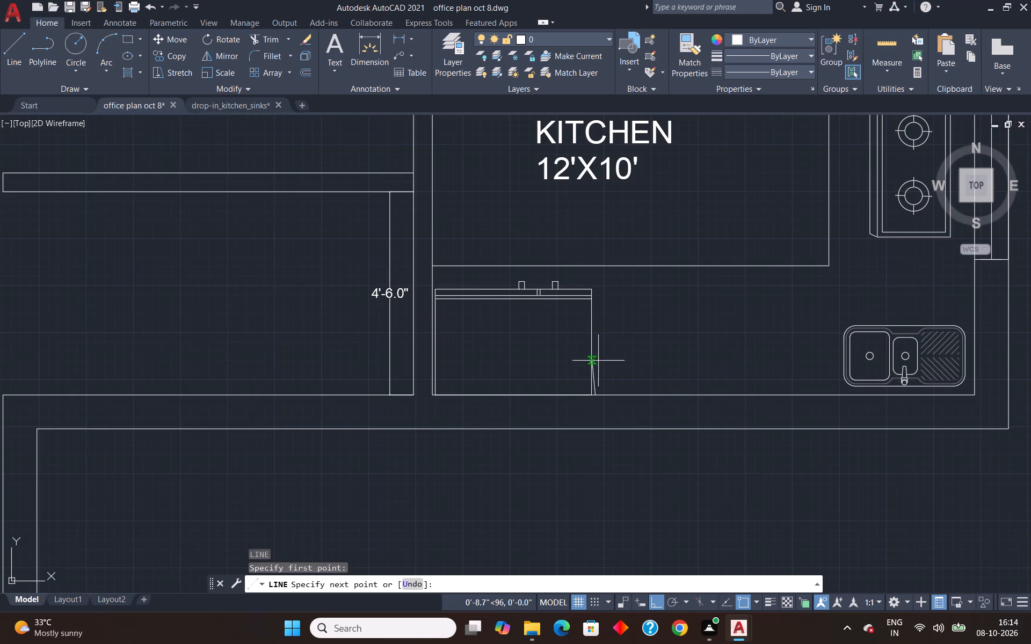
scroll(602, 299, up, 3)
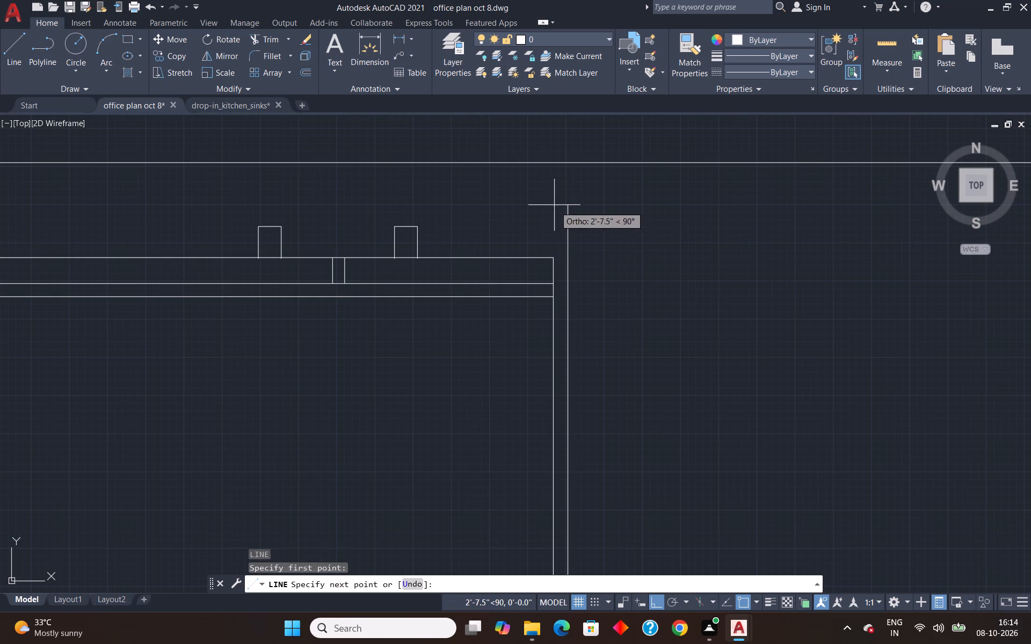
click(570, 163)
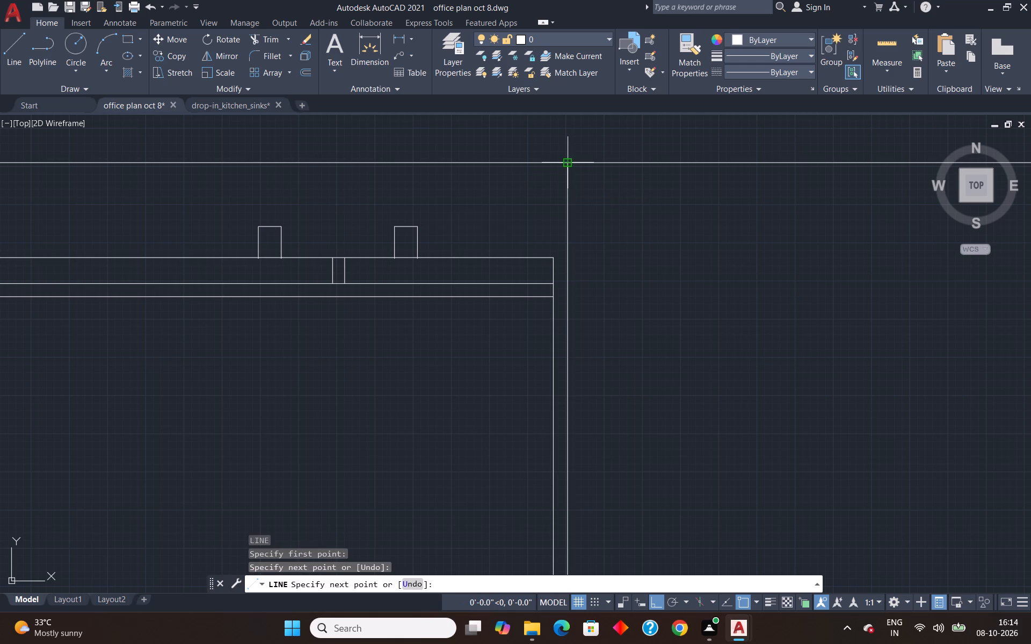
key(Escape)
Trim away the part of the horizontal counter line above the refrigerator, up to the new vertical line.
text(TR)
key(Return)
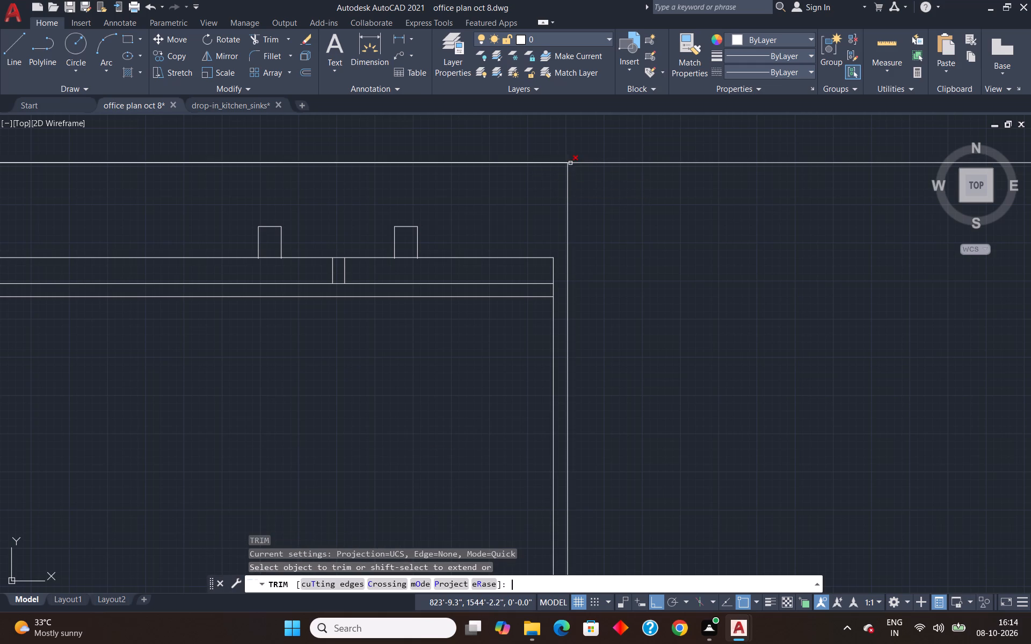
drag(506, 153, 492, 175)
scroll(497, 178, down, 6)
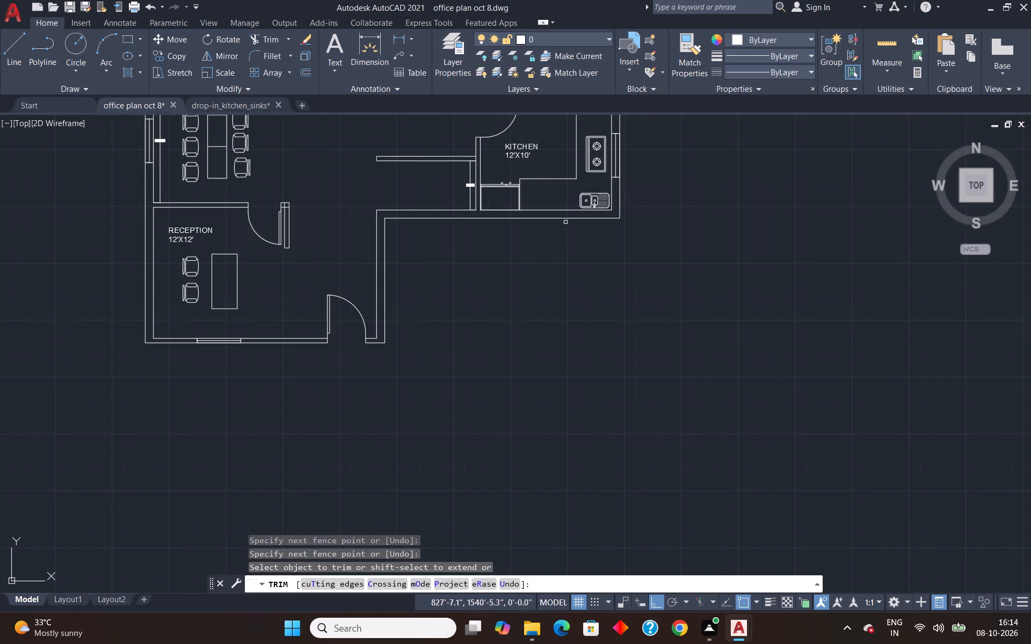
key(Escape)
Examine the overall floor plan, its furniture and its room labels.
scroll(602, 266, down, 4)
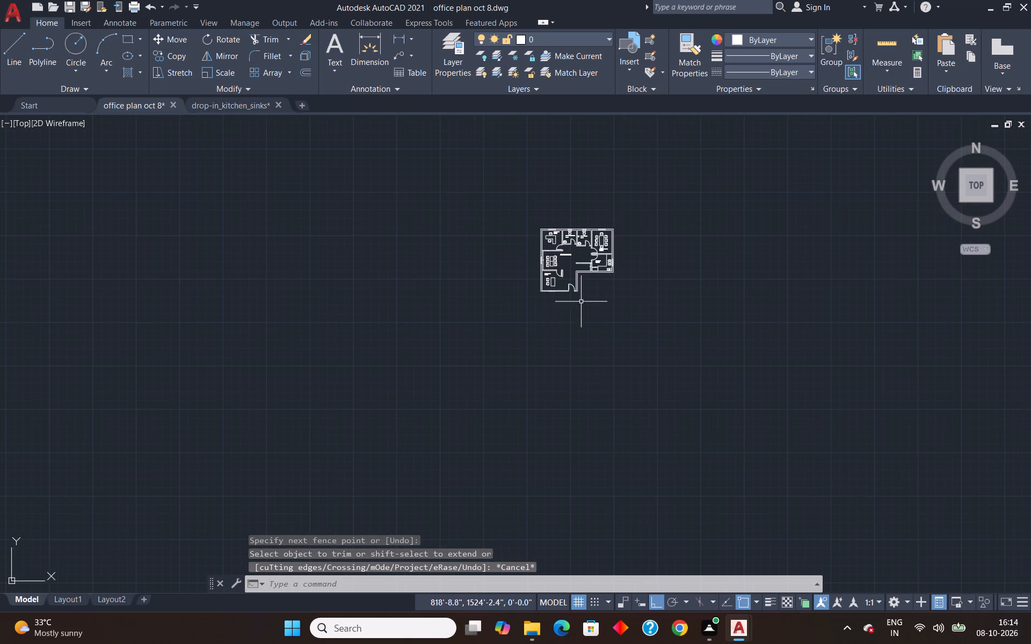
scroll(546, 287, up, 3)
scroll(620, 299, down, 3)
scroll(662, 258, up, 3)
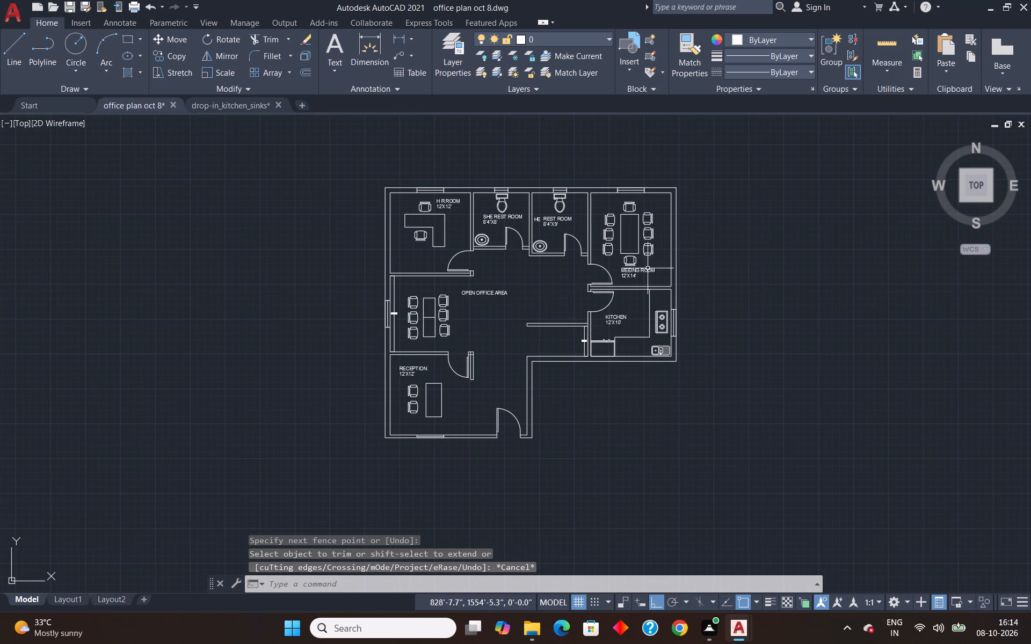
scroll(533, 329, up, 2)
scroll(533, 329, down, 4)
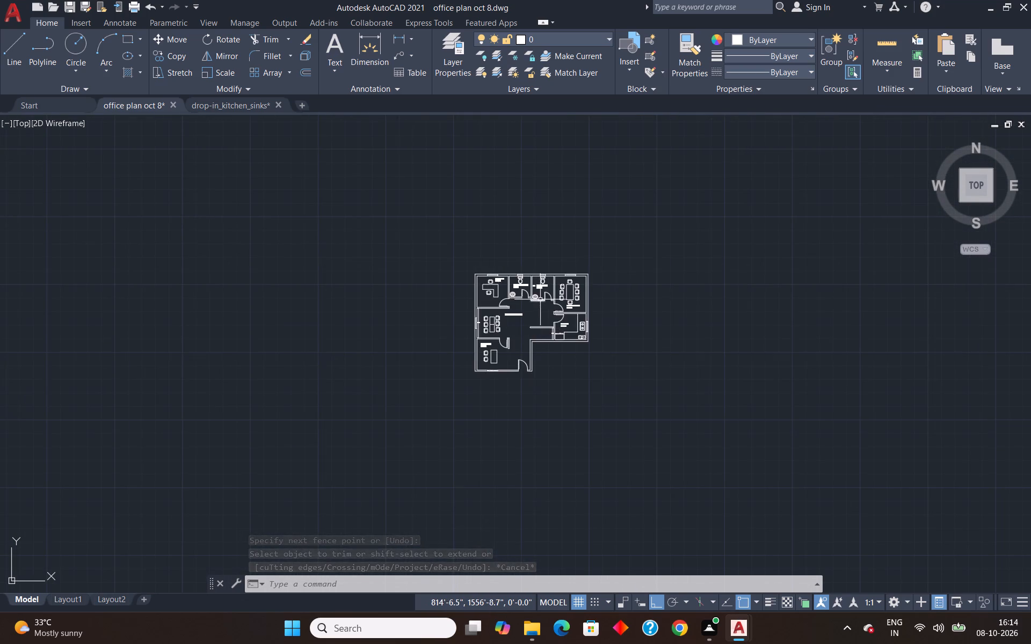
scroll(540, 299, up, 4)
scroll(540, 300, down, 5)
scroll(553, 307, up, 3)
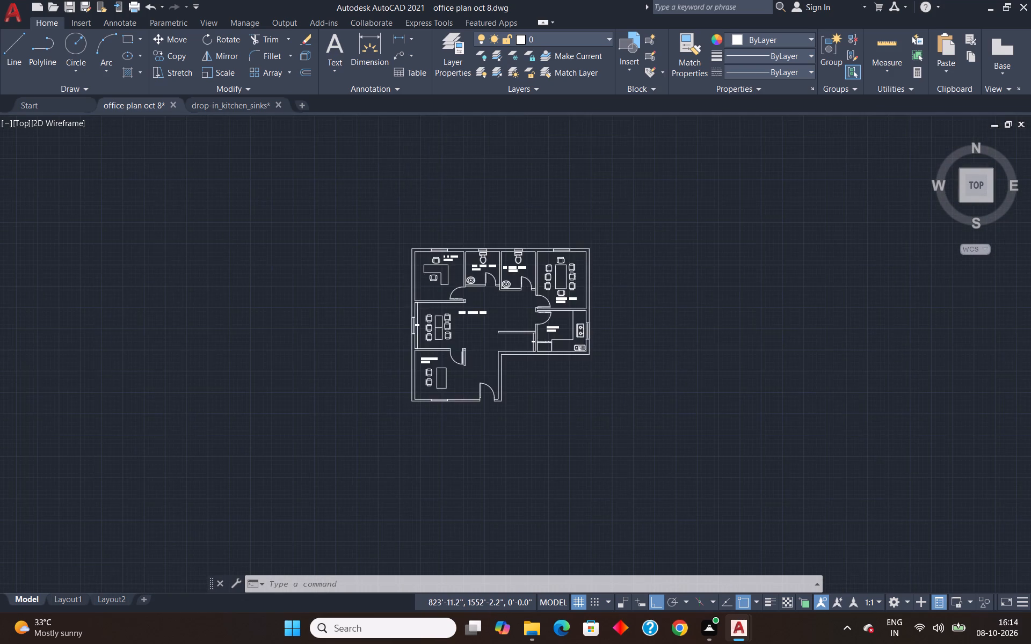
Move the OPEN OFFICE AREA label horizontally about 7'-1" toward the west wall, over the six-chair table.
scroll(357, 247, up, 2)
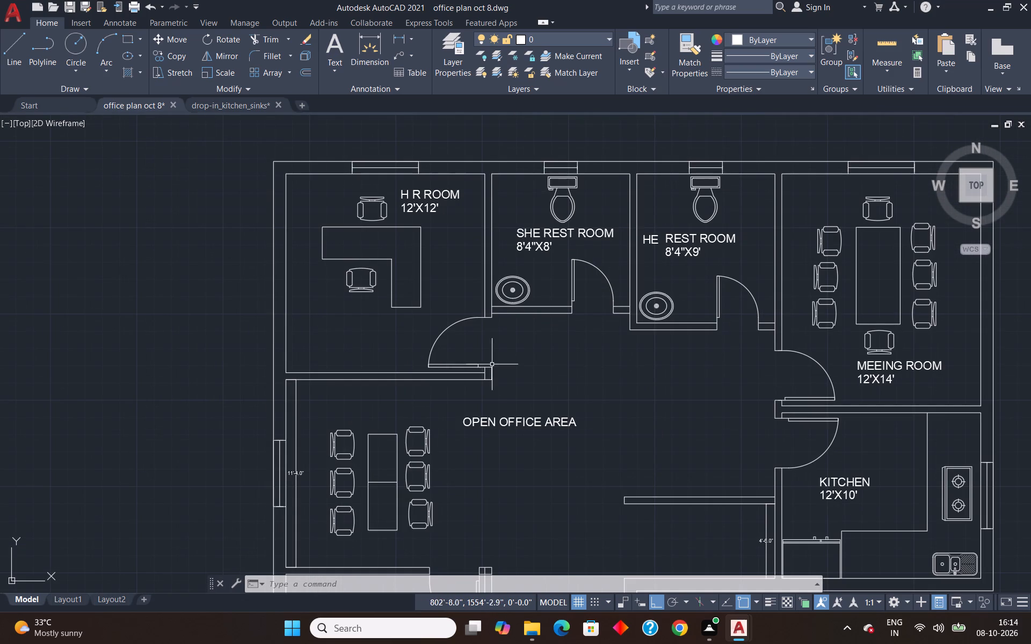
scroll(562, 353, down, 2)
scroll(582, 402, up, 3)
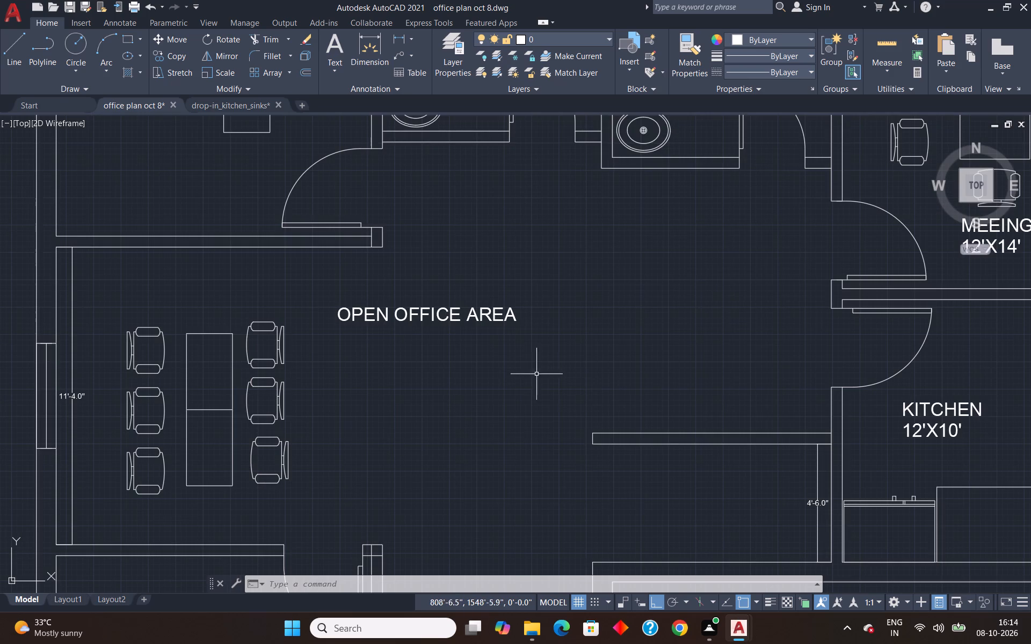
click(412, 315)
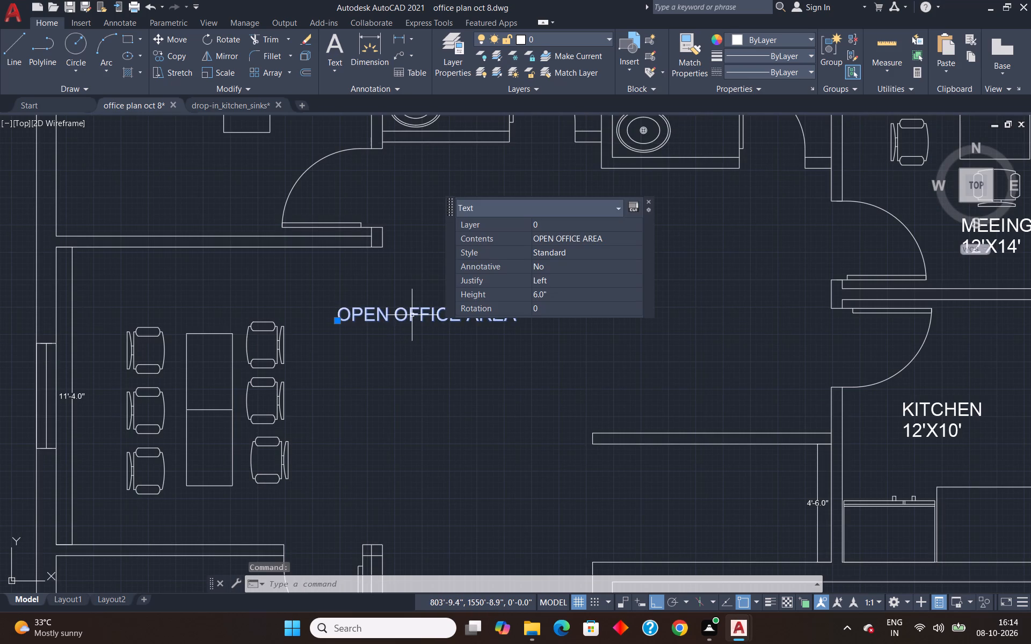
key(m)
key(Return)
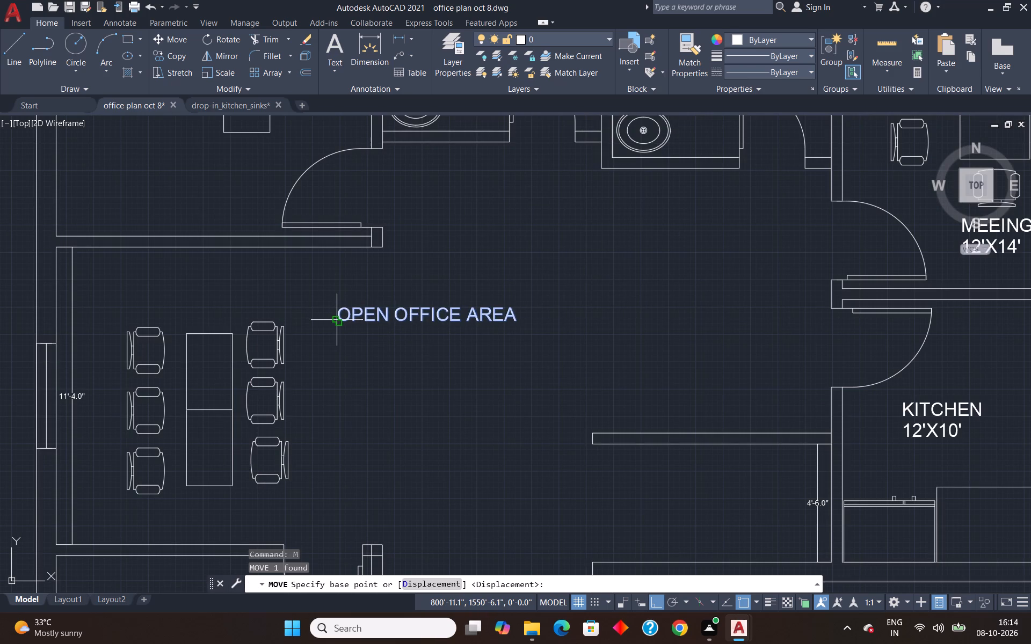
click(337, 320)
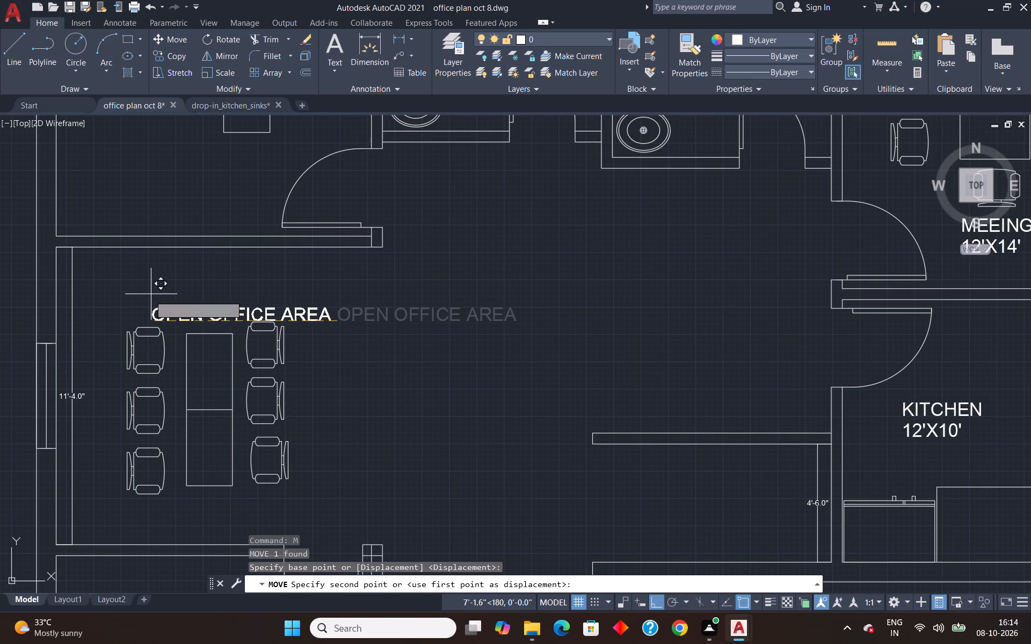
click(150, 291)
Move the OPEN OFFICE AREA label about 12'-10" east and about 4'-8" up, to just below the rest rooms.
click(163, 308)
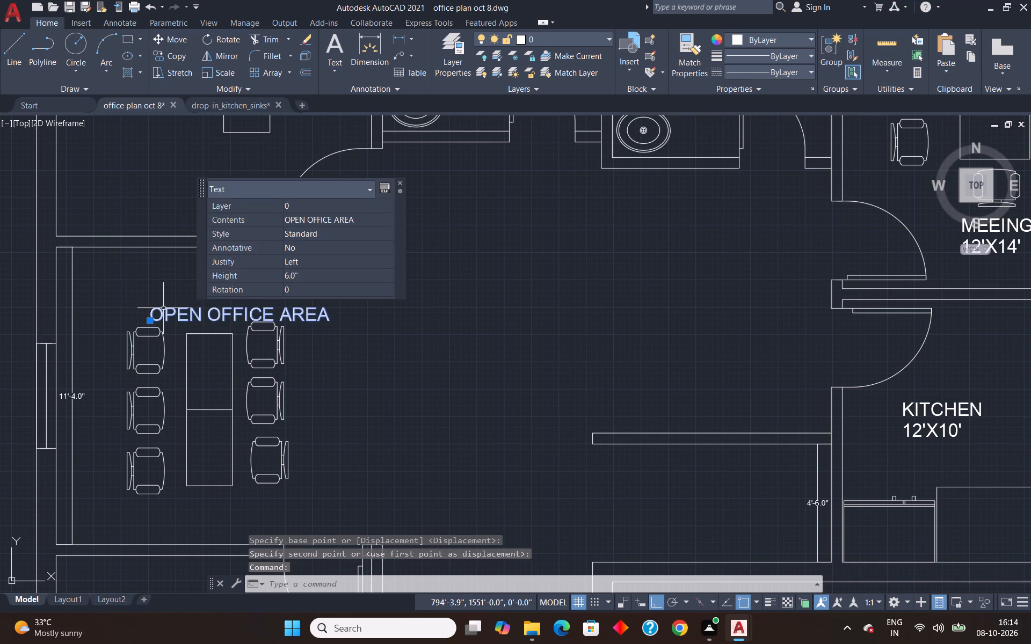
key(m)
key(Return)
click(156, 316)
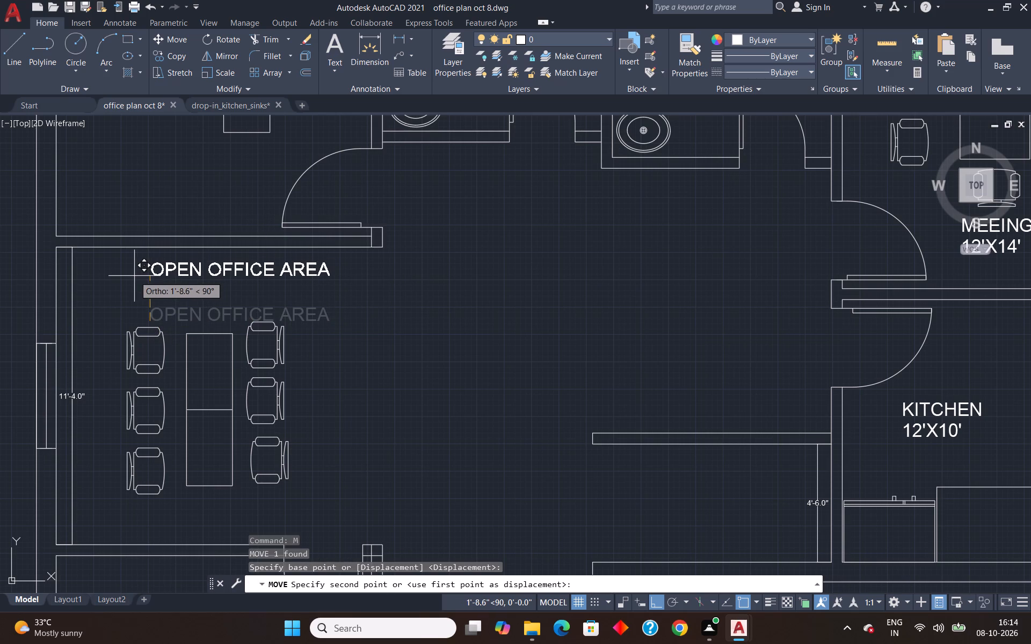
click(488, 251)
click(496, 321)
key(space)
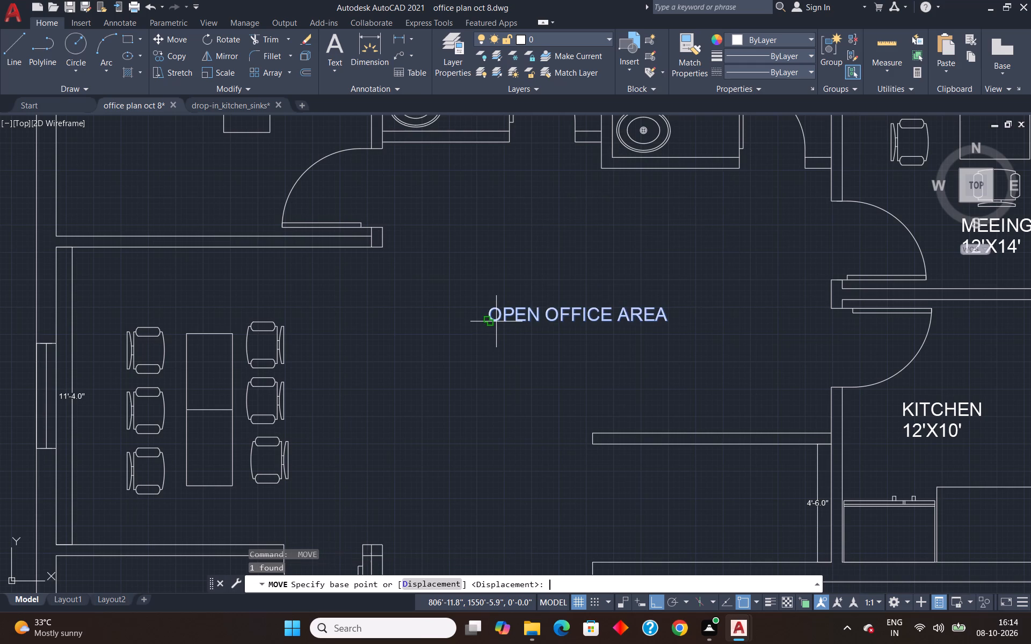
click(483, 322)
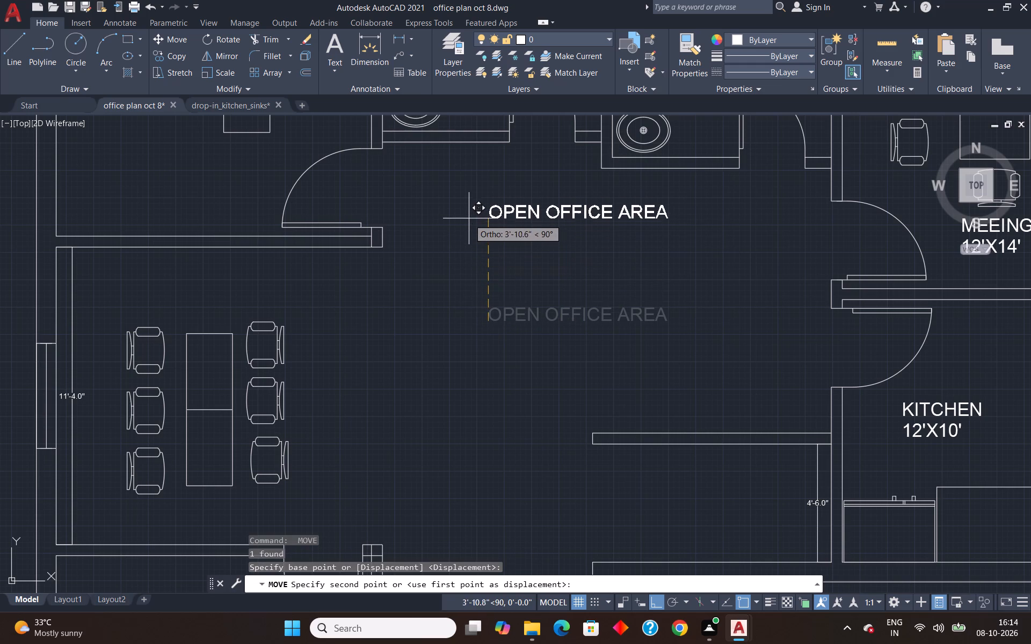
click(473, 197)
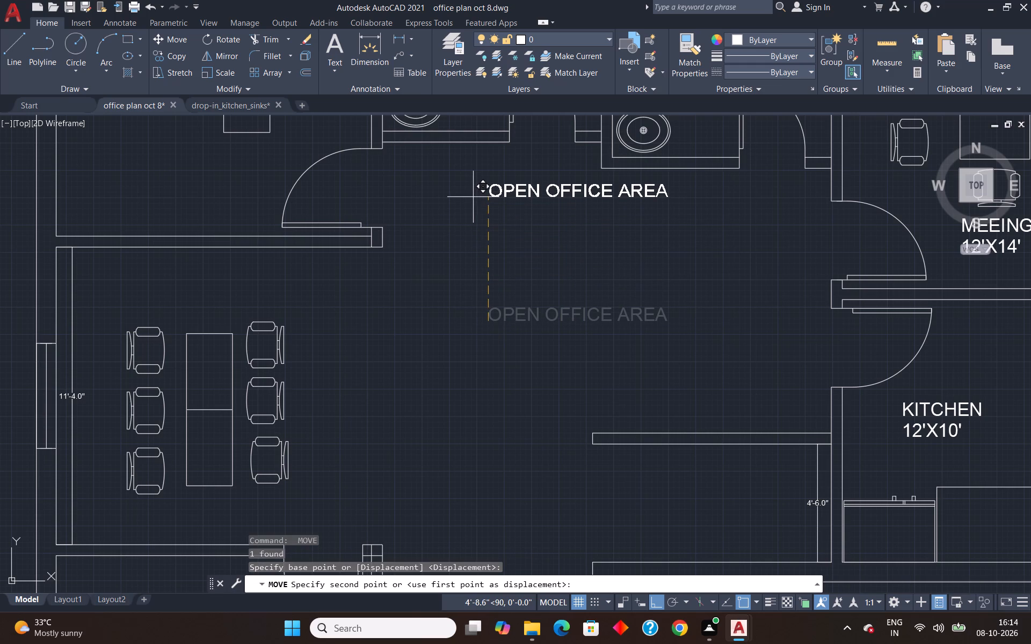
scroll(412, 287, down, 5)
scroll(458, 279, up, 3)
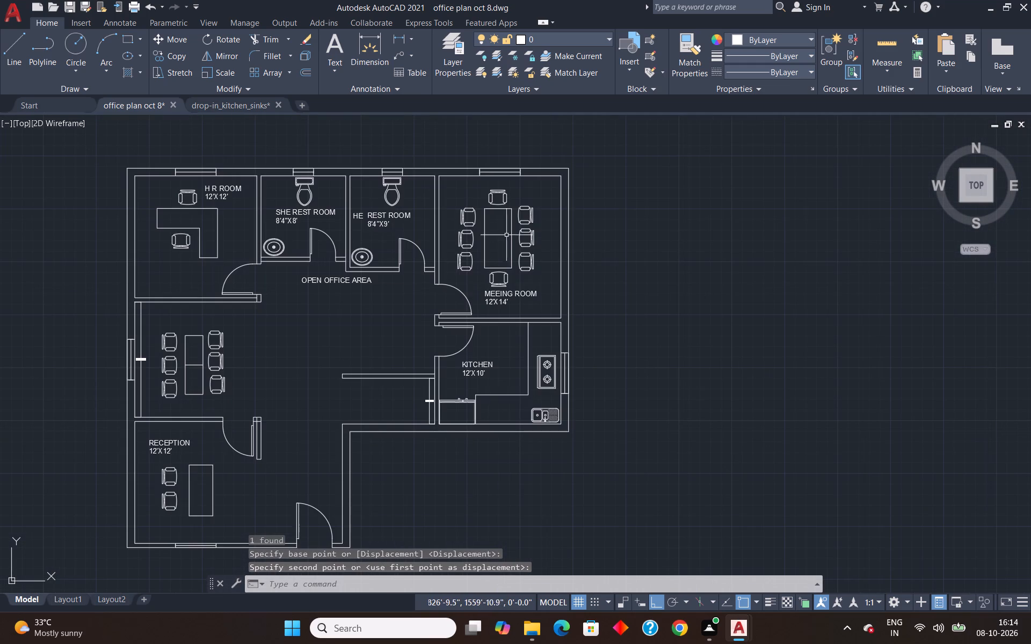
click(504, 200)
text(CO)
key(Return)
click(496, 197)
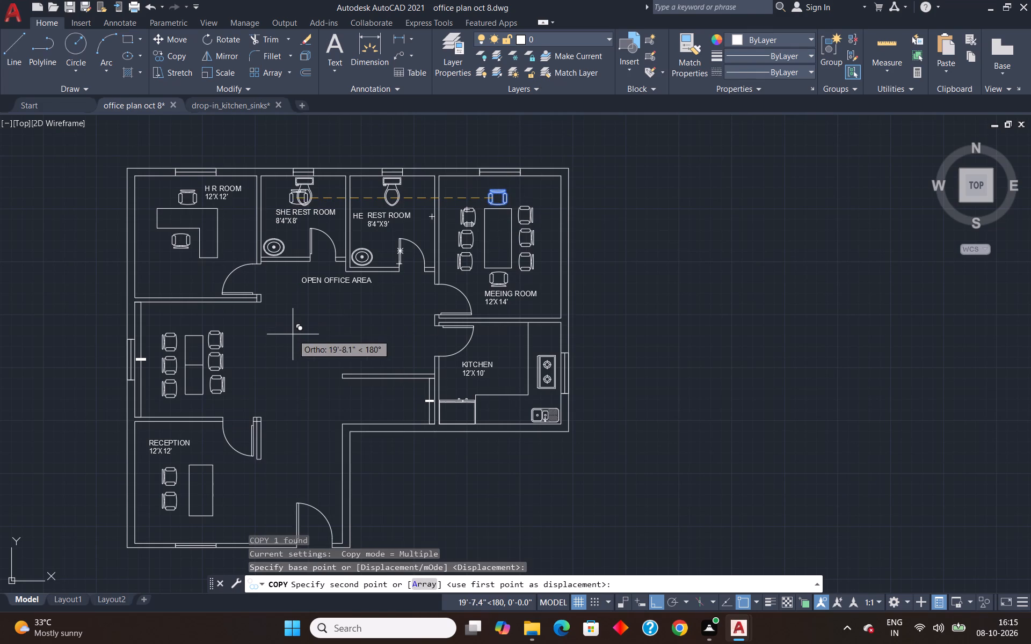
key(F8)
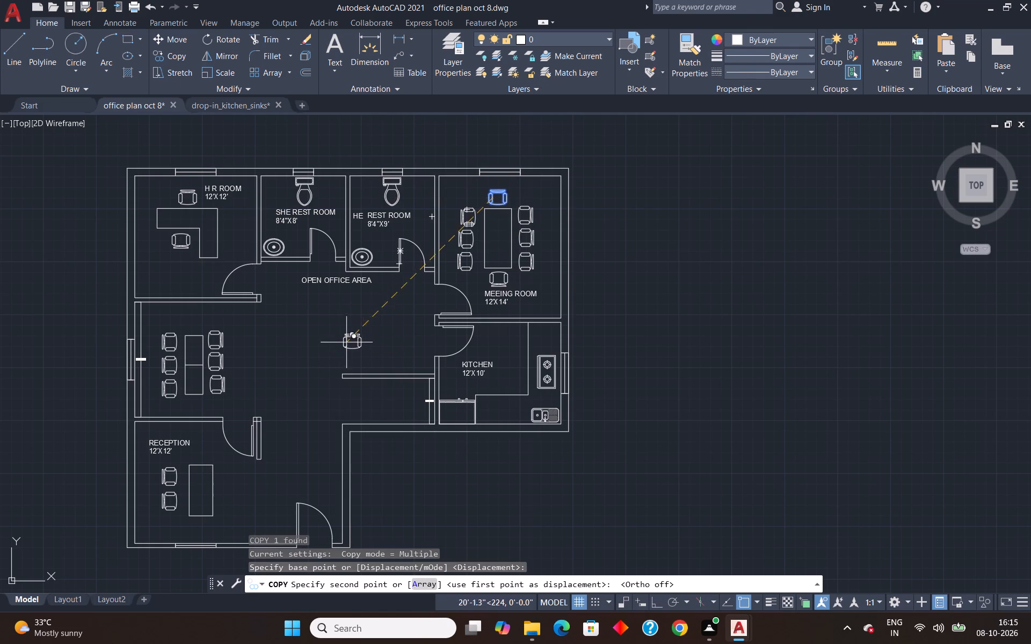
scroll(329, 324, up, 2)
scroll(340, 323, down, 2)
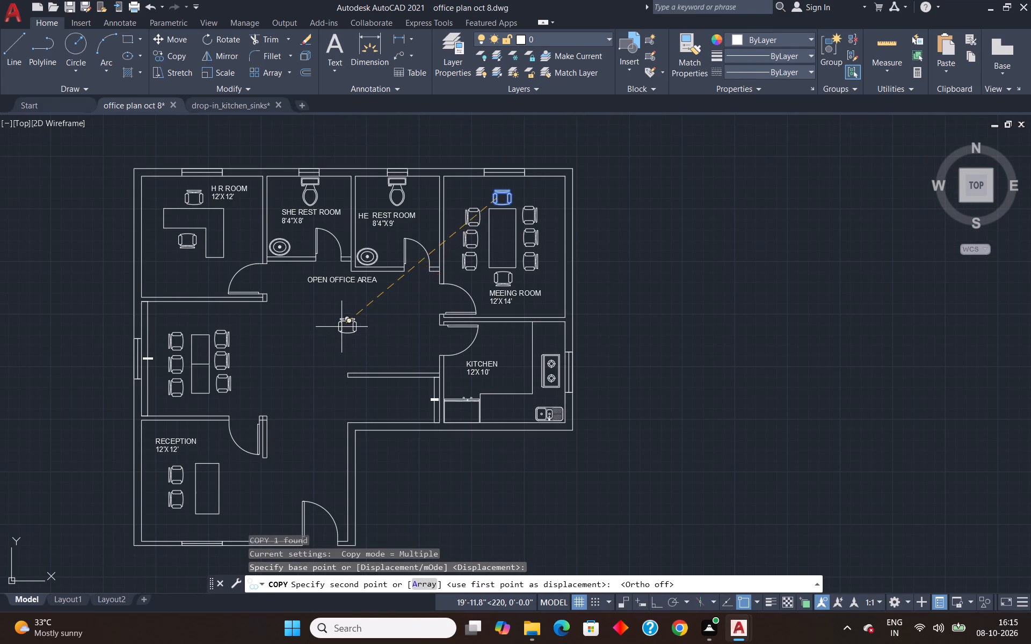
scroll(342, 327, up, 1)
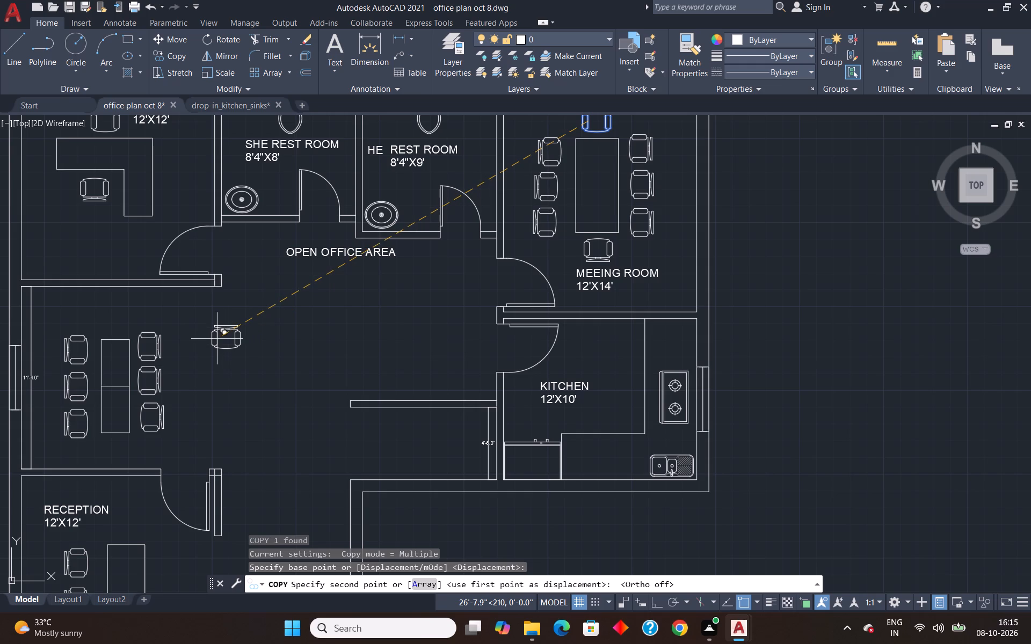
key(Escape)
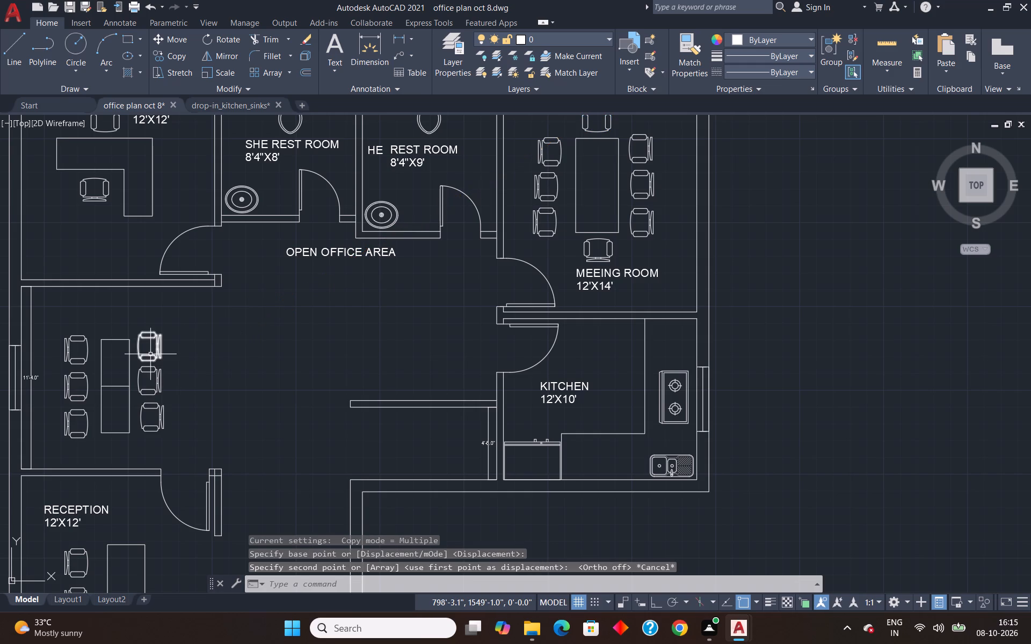
Delete the middle chair on each side of the open office table.
click(84, 392)
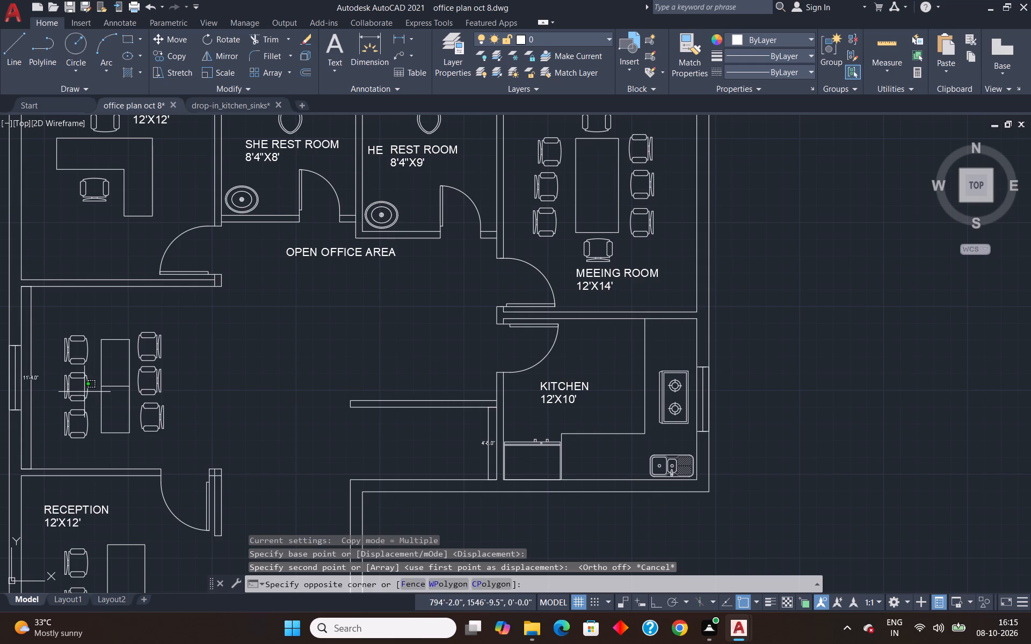
click(69, 399)
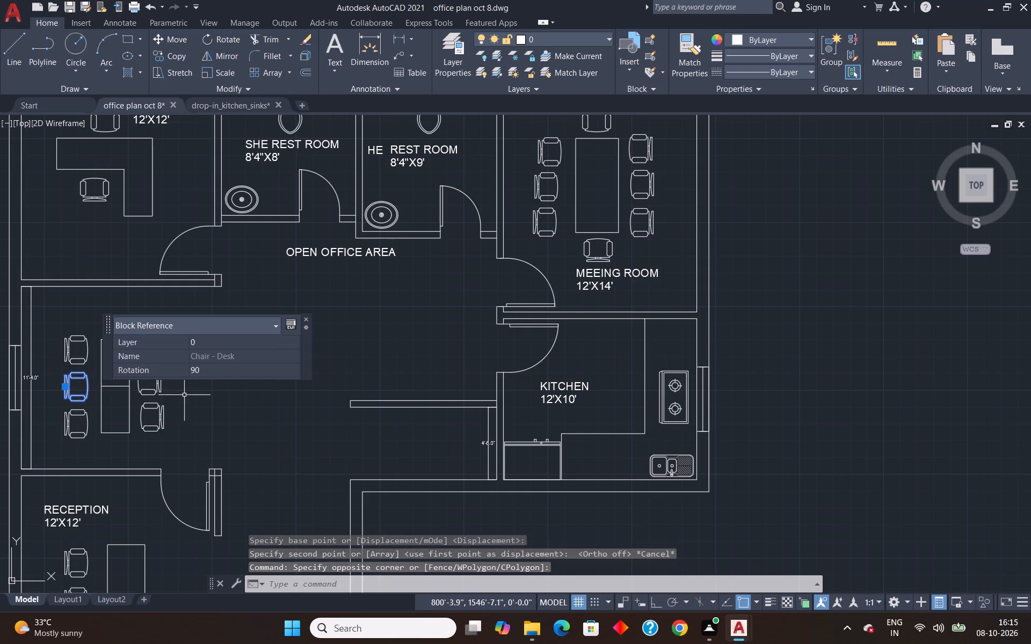
key(Delete)
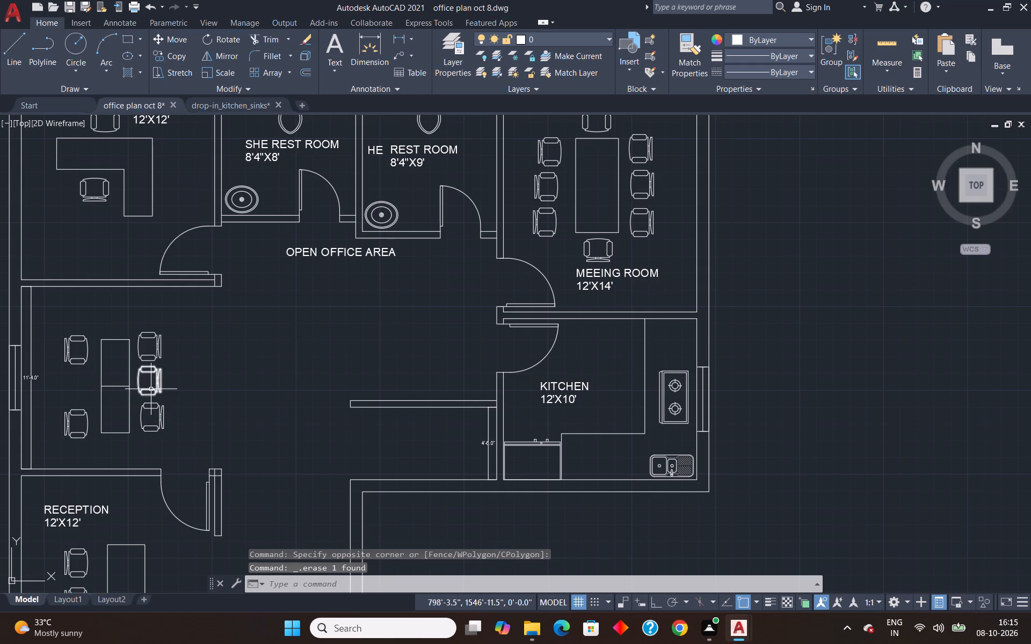
click(151, 389)
key(Delete)
Move the upper chair on each side of the open office table up about 2'-5", toward the HR room wall.
click(155, 362)
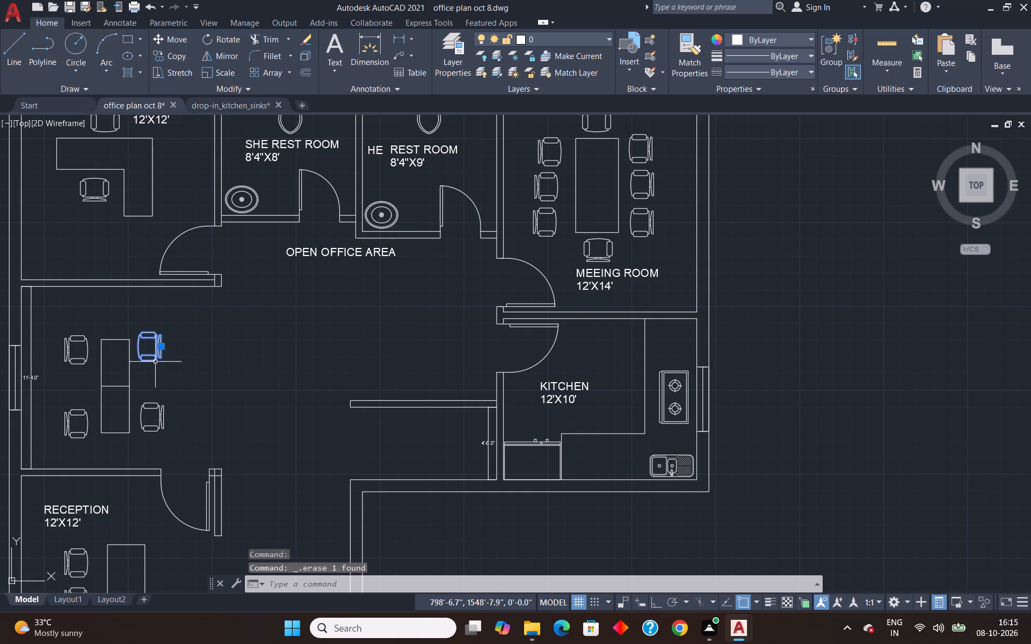
key(m)
key(Return)
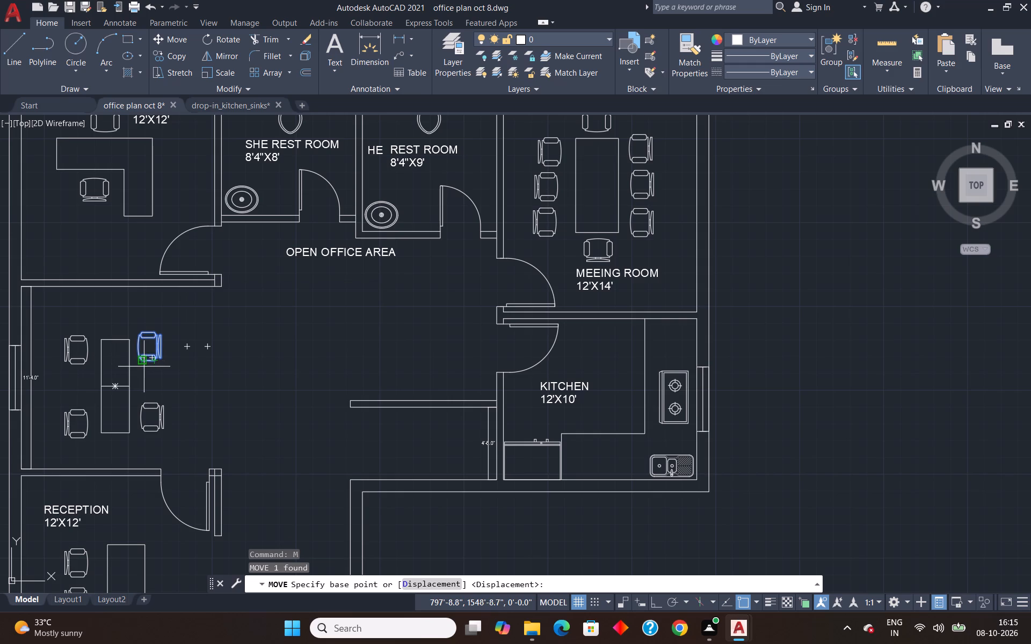
click(144, 367)
click(146, 321)
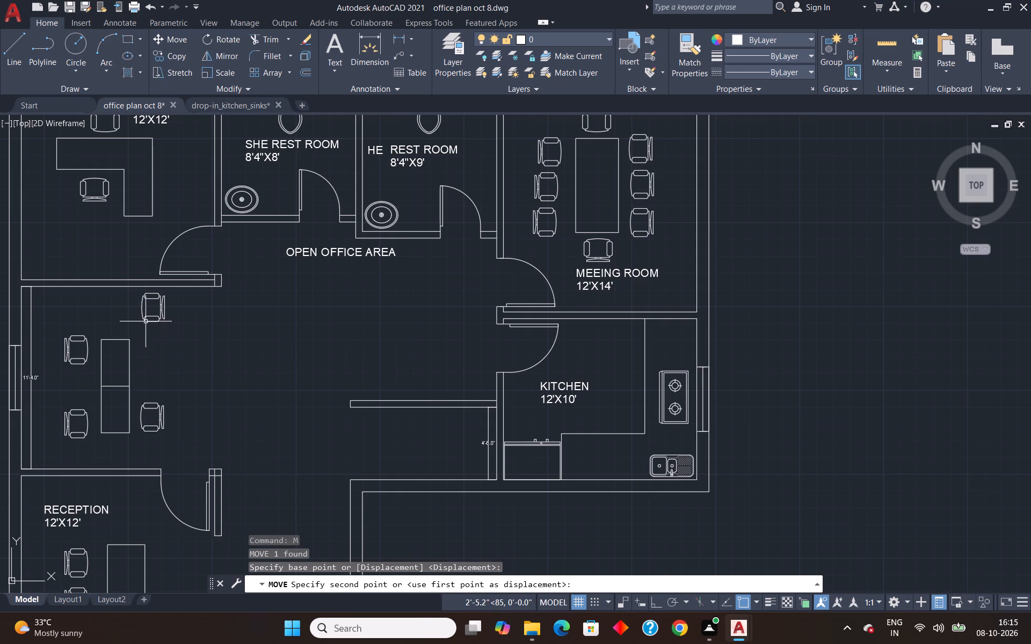
click(86, 352)
key(Return)
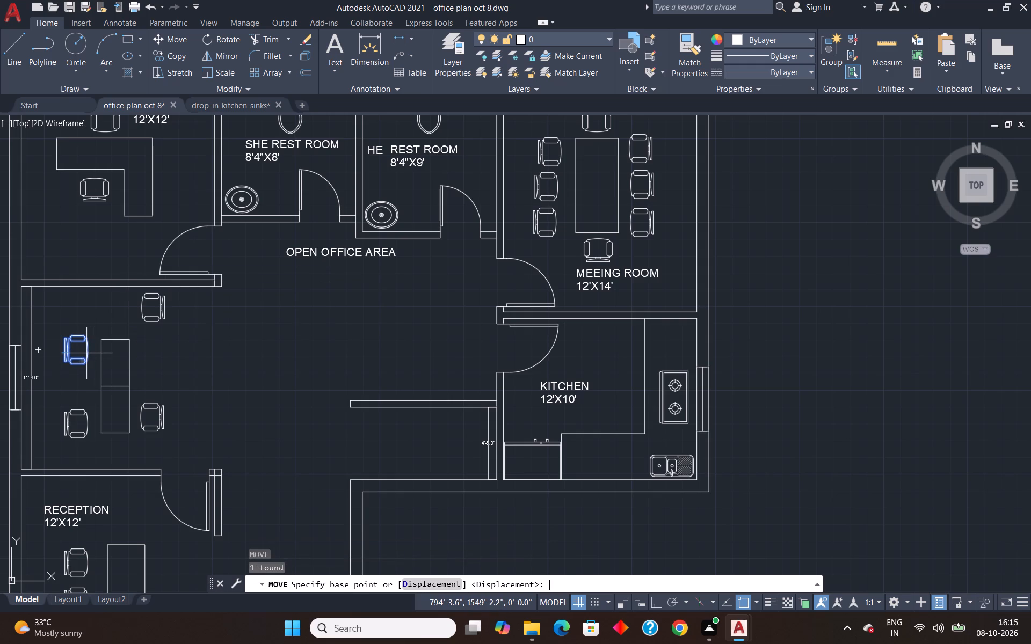
click(78, 364)
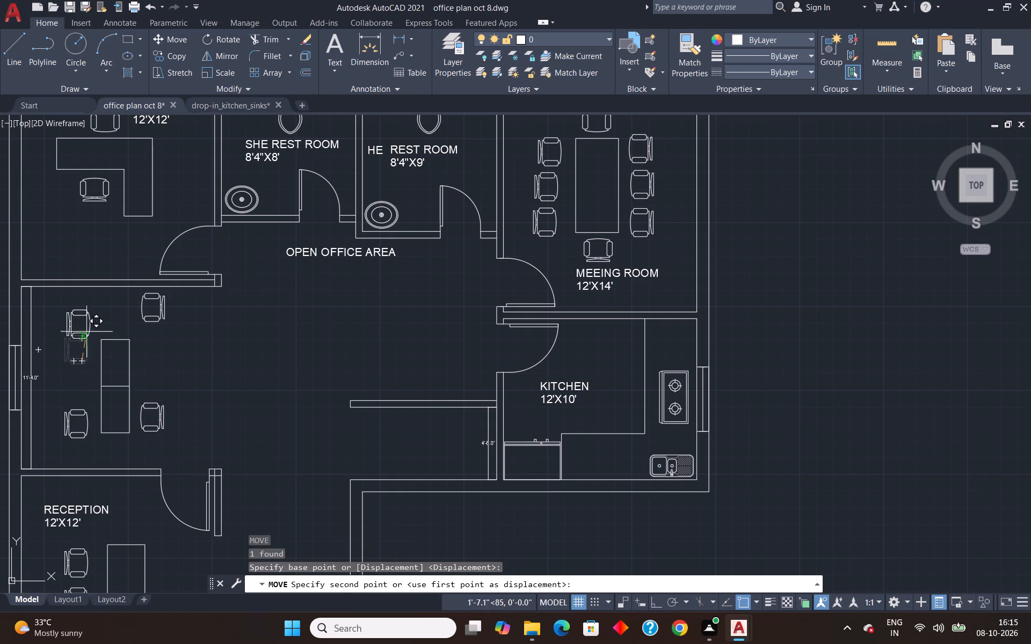
click(81, 321)
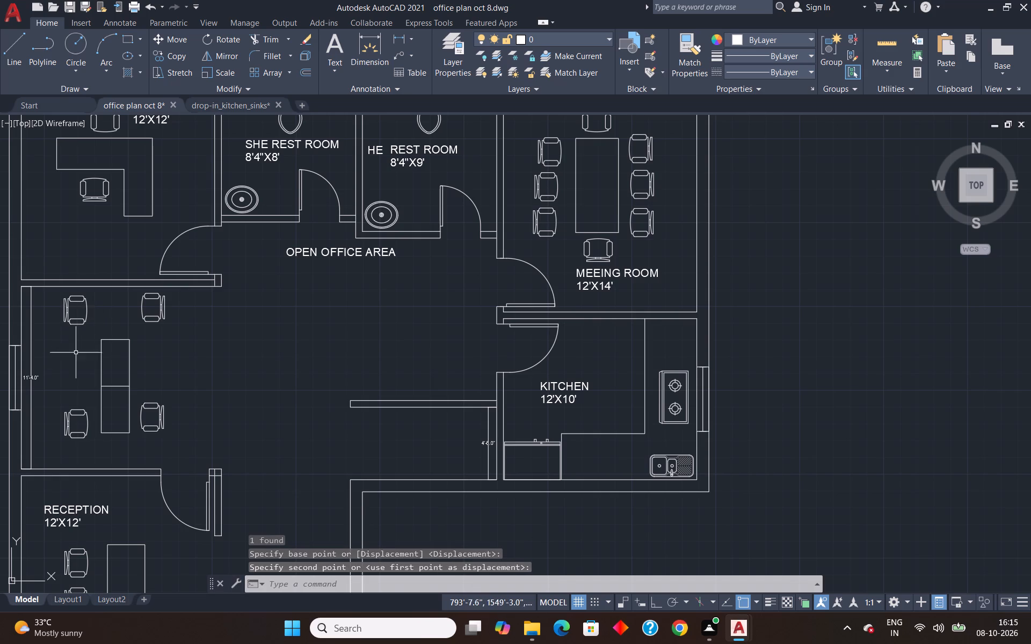
Move the lower chair on each side of the open office table down toward the reception wall, the west one about 1'-8".
click(76, 414)
key(m)
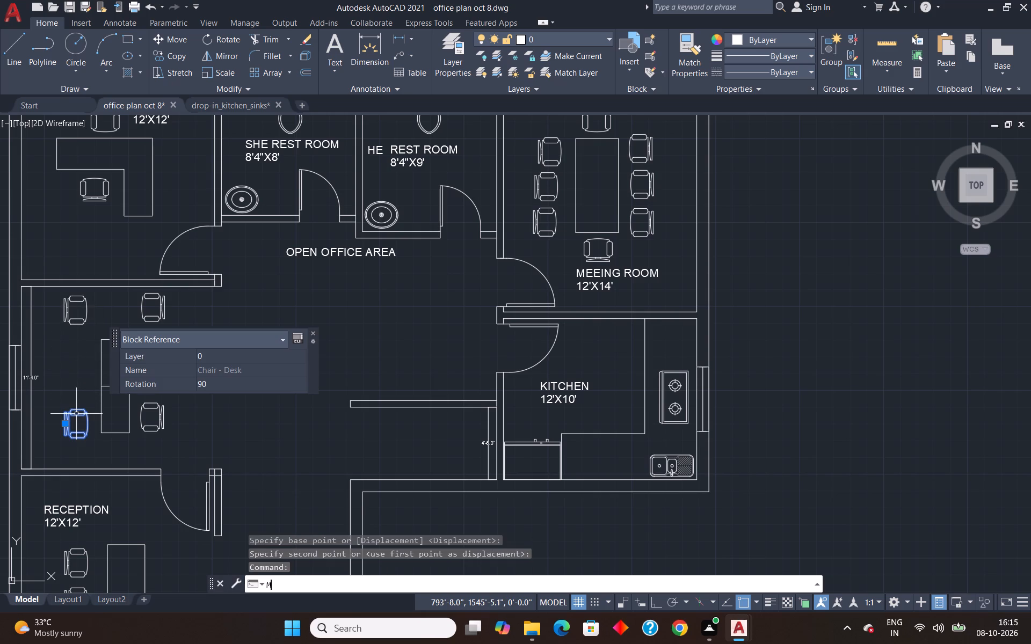
key(Return)
click(71, 423)
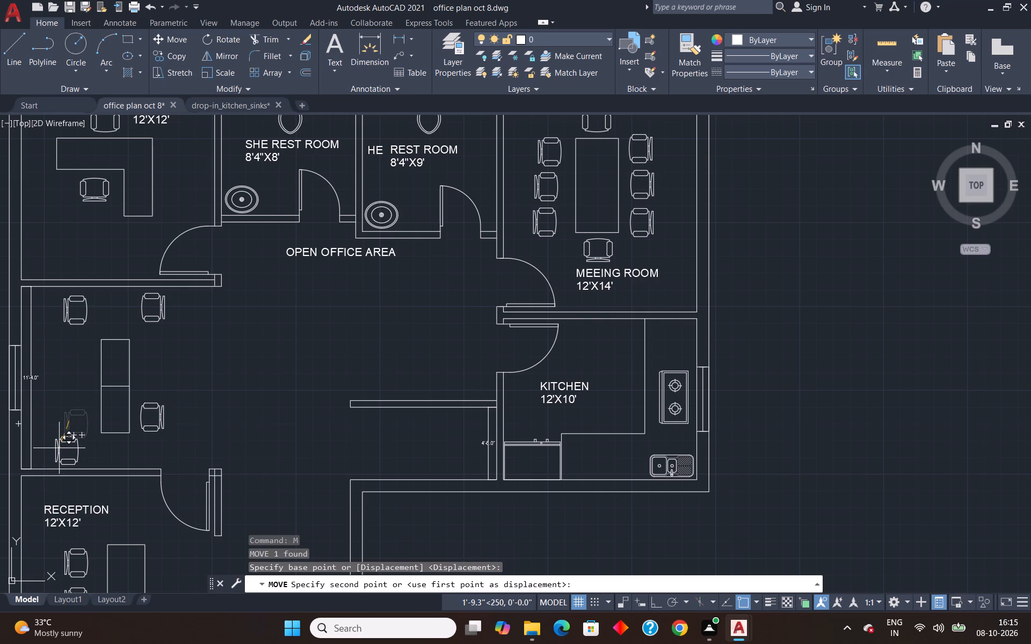
key(F8)
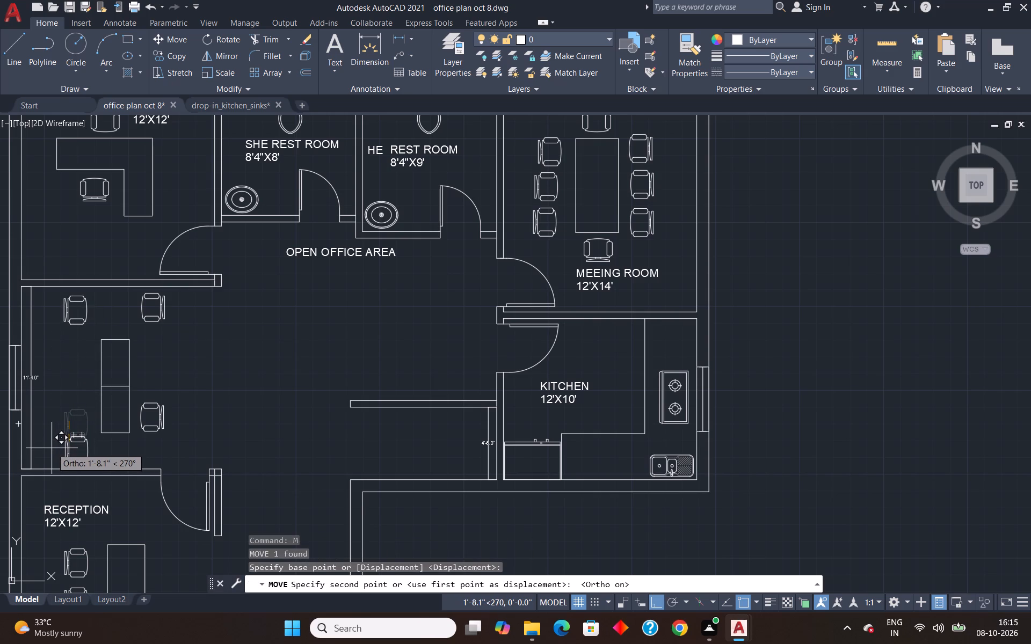
click(52, 448)
click(148, 429)
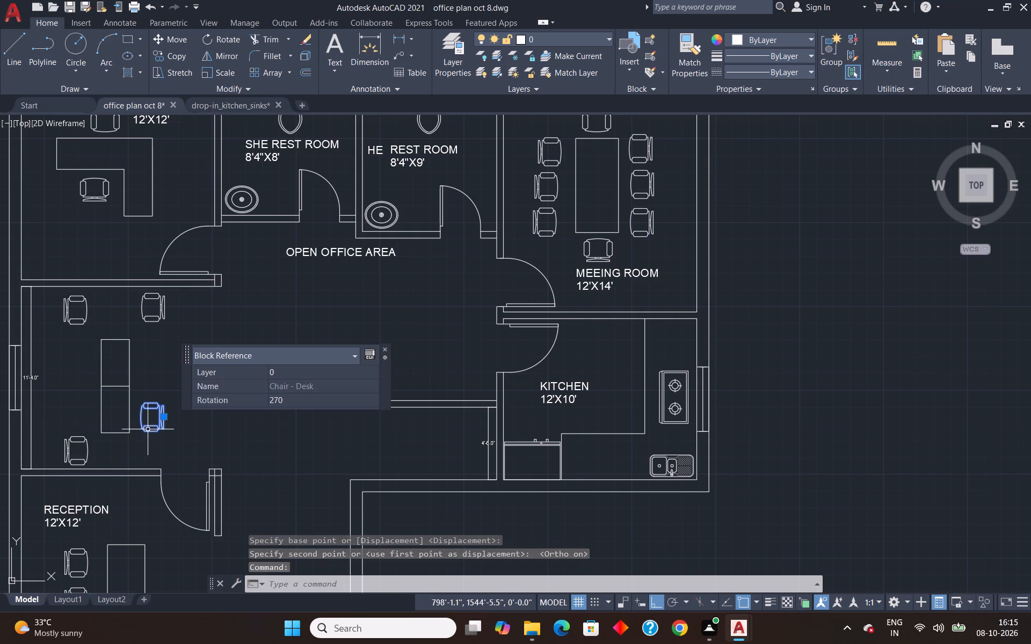
key(m)
key(Return)
click(148, 429)
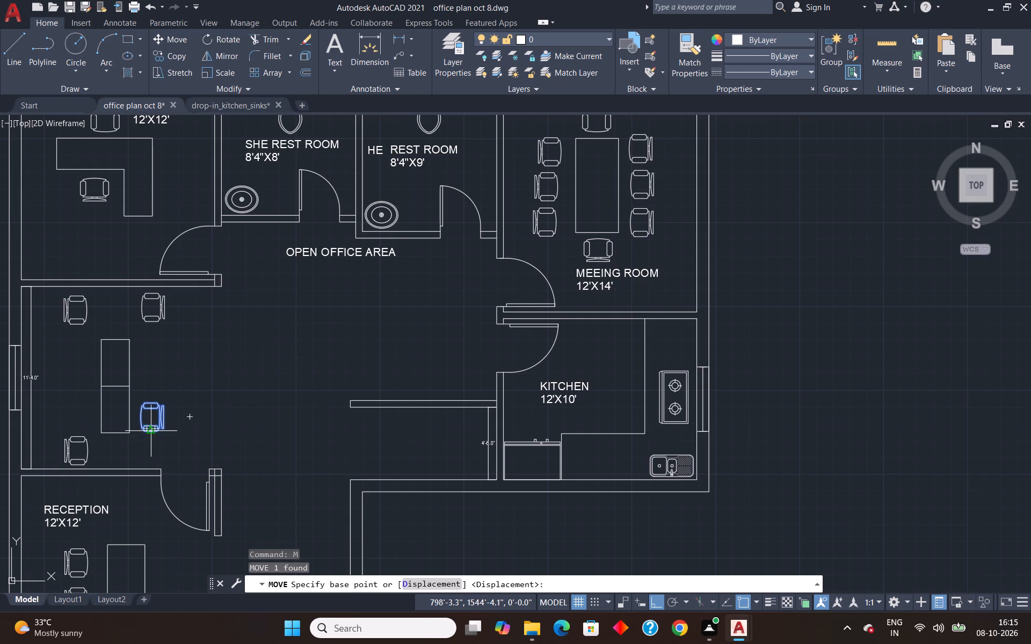
drag(151, 430, 151, 436)
click(143, 464)
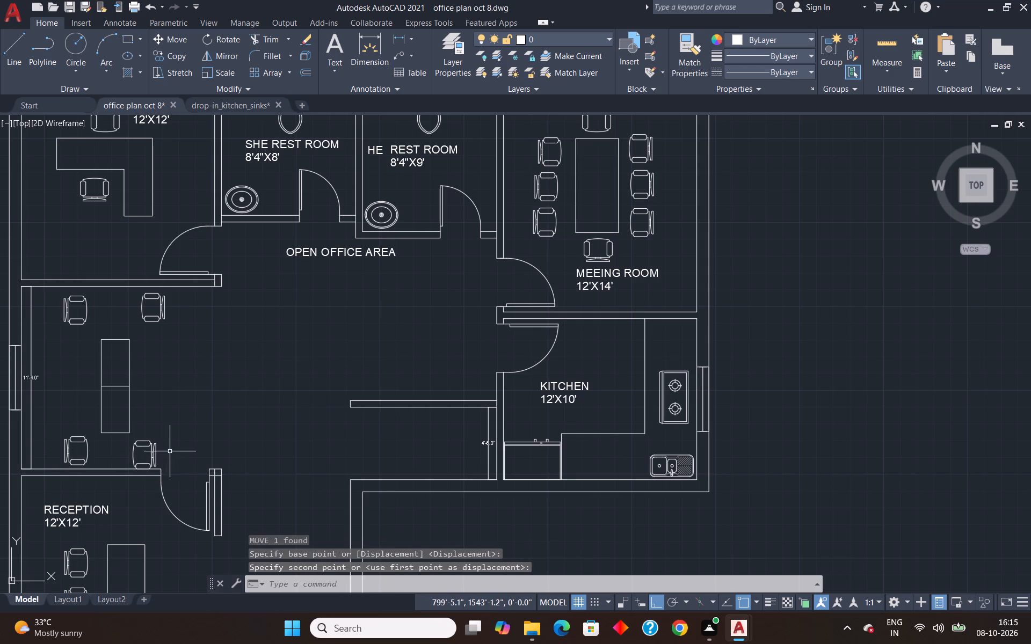
Copy the lower east chair of the open office about 4' north to sit beside the table's middle.
click(150, 451)
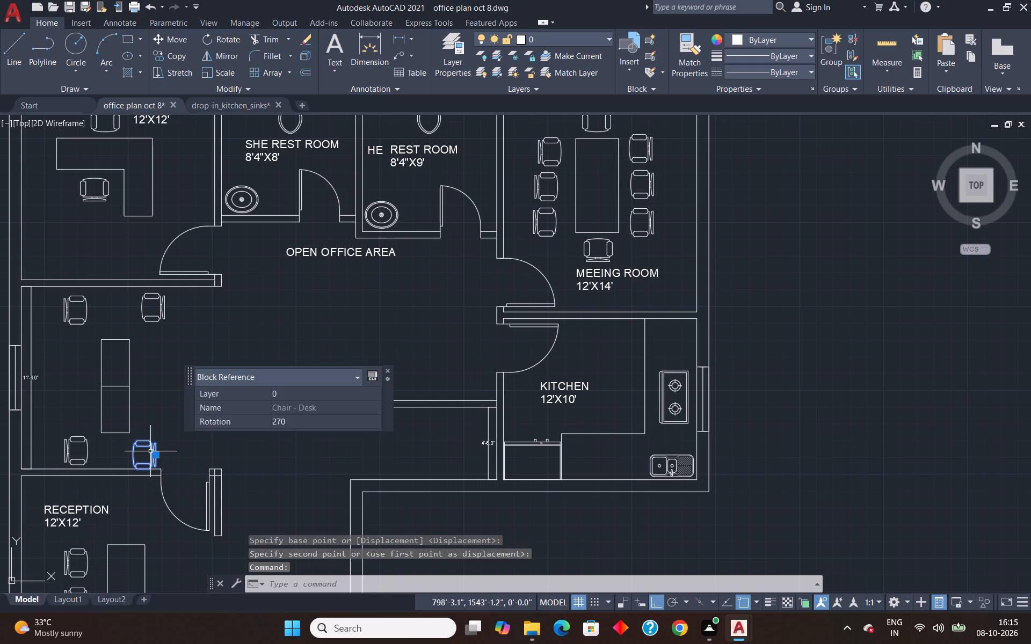
text(CO)
key(Return)
click(146, 453)
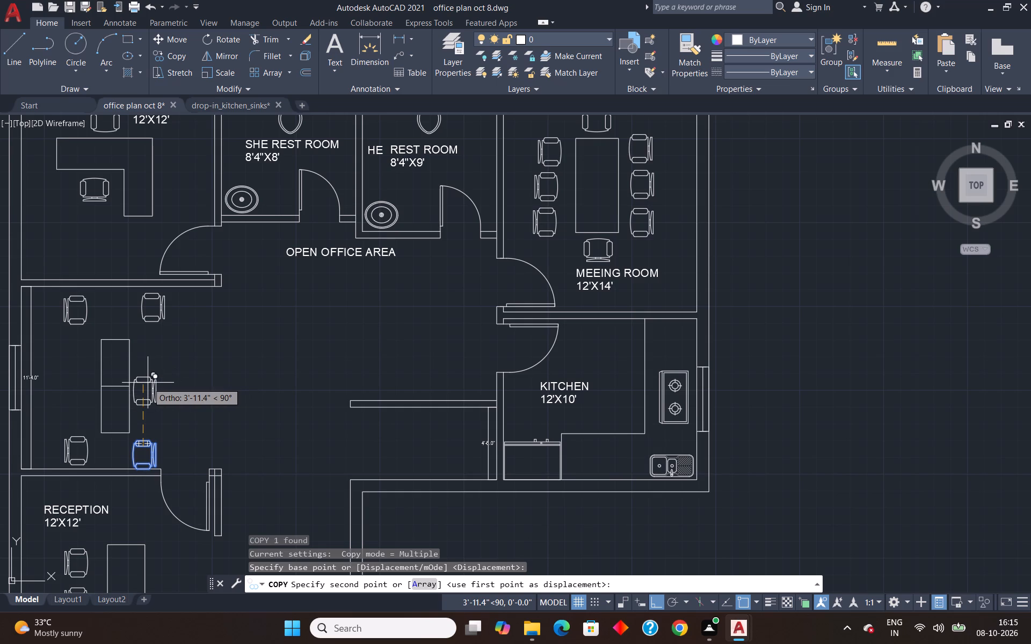
scroll(148, 383, up, 1)
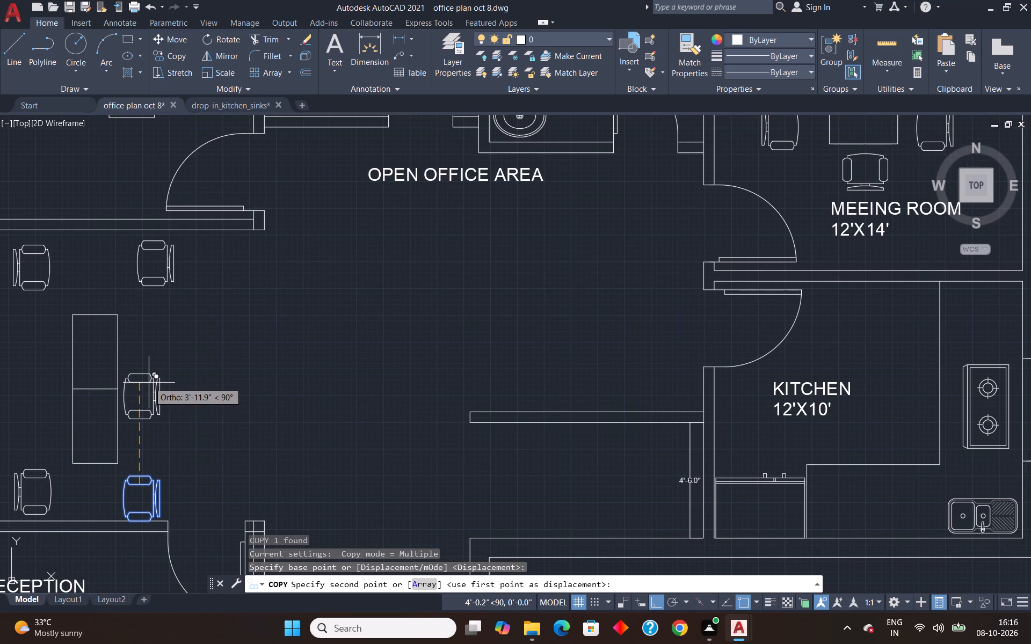
click(149, 382)
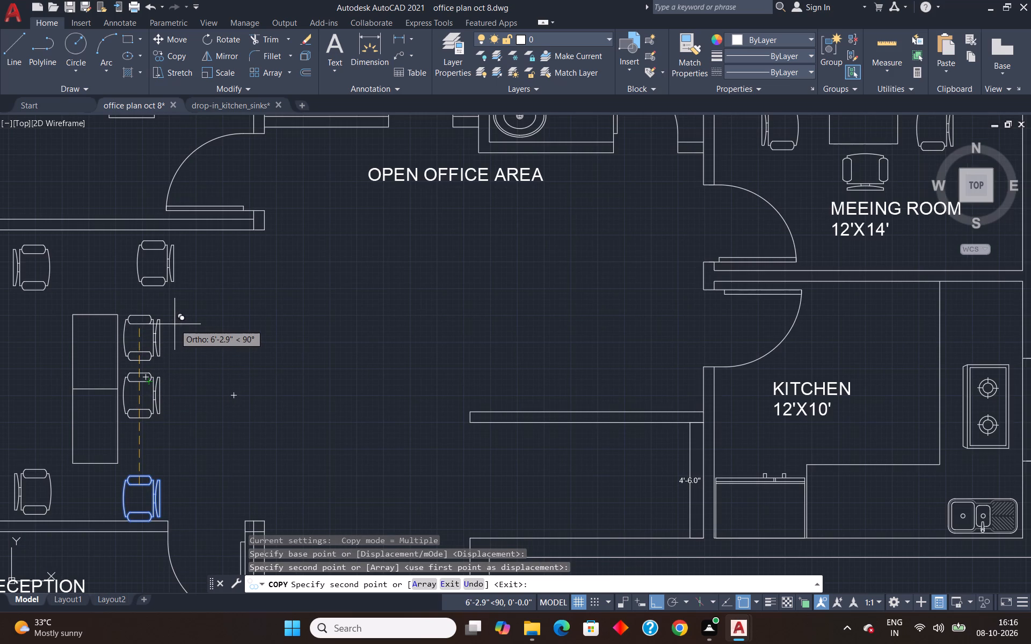
key(Escape)
Delete the upper east chair and the open office table together with its centre dividing line.
click(168, 282)
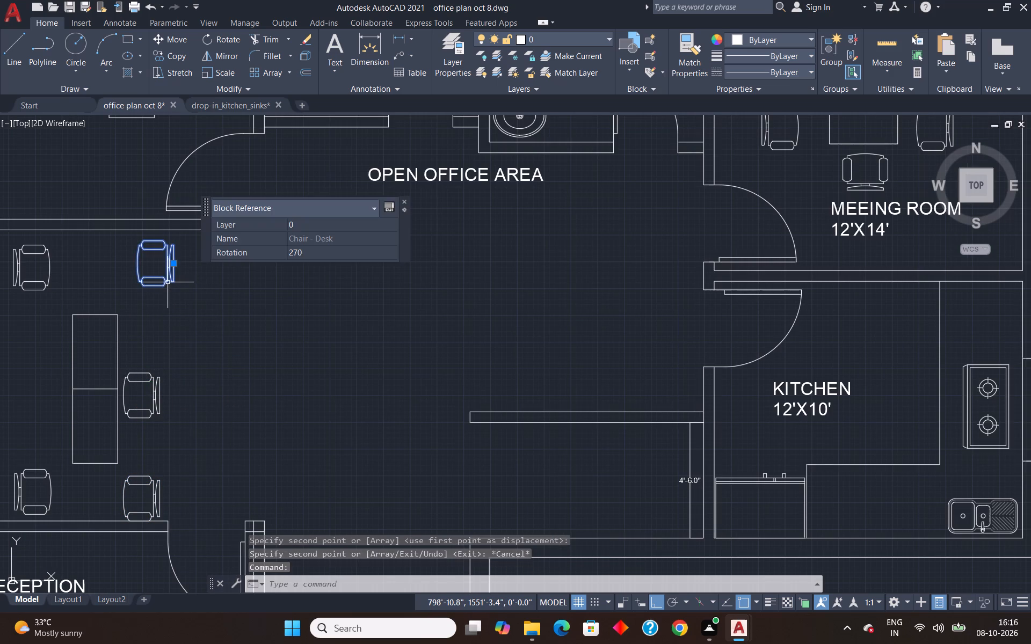
key(Delete)
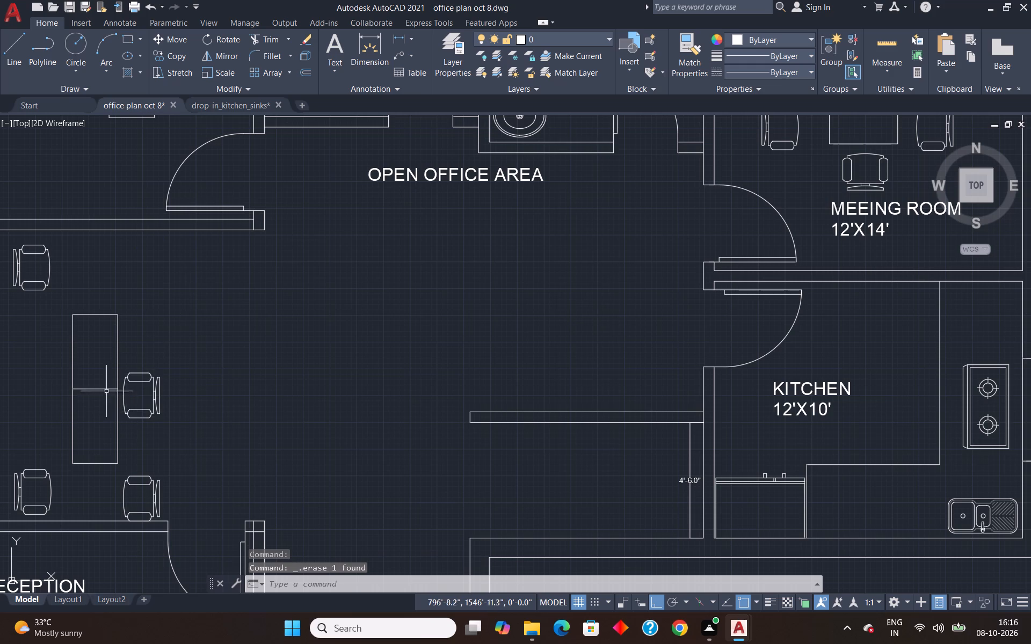
click(116, 330)
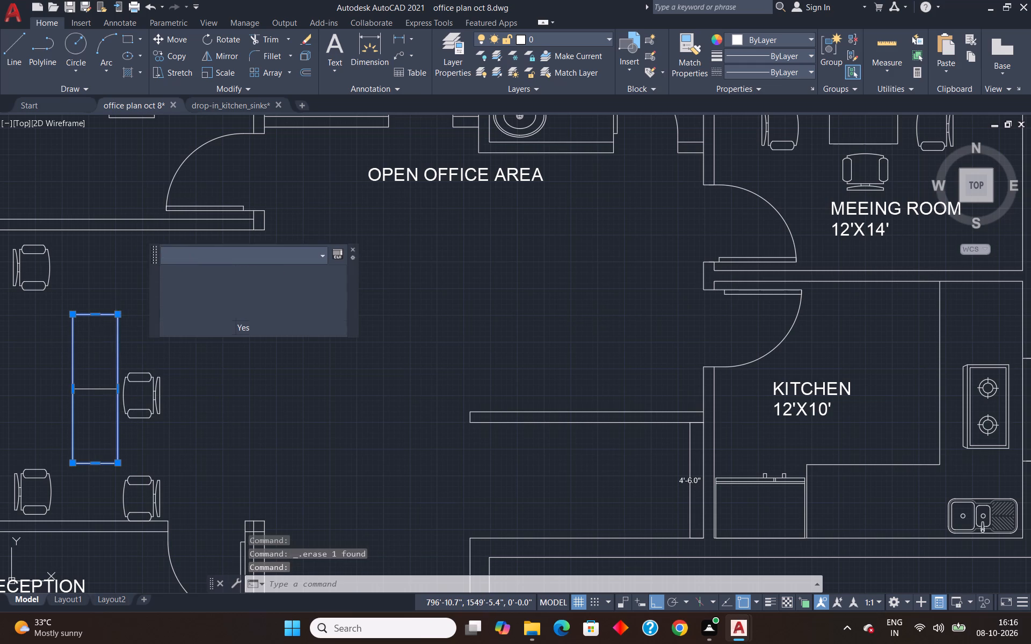
key(Delete)
click(97, 390)
key(Delete)
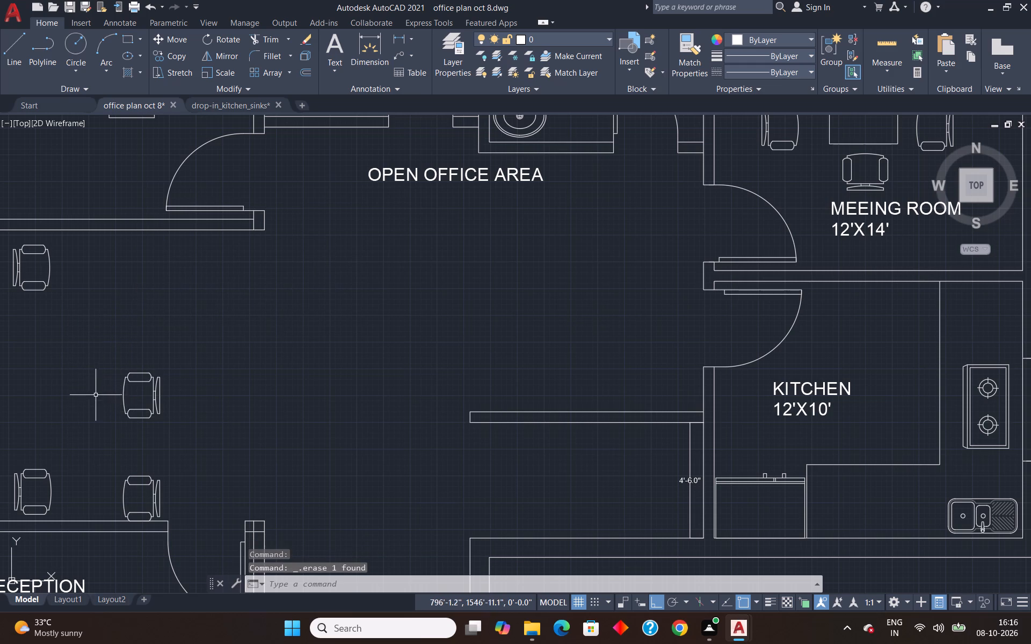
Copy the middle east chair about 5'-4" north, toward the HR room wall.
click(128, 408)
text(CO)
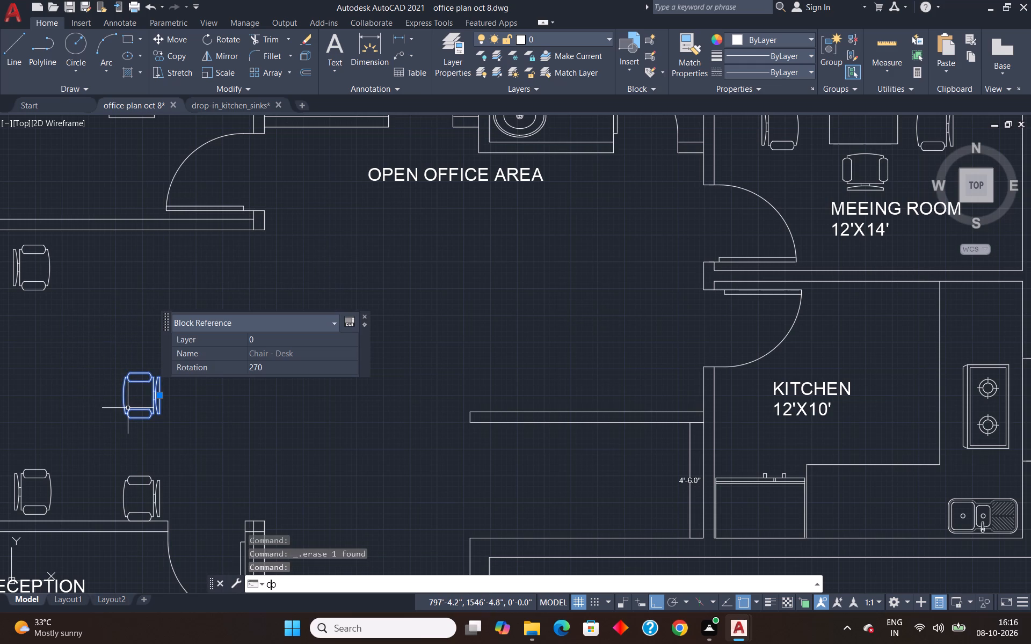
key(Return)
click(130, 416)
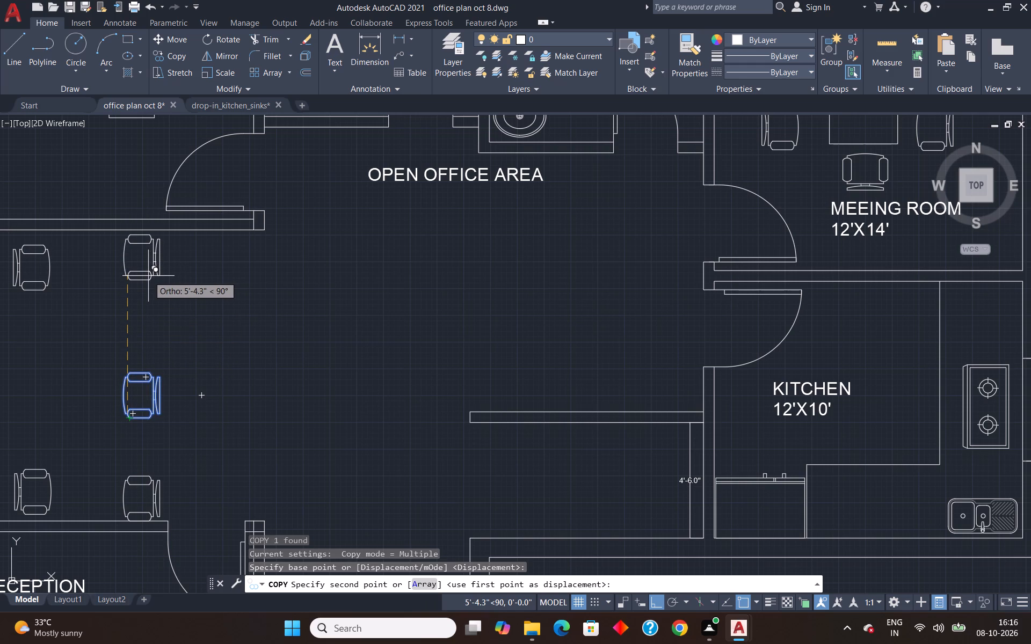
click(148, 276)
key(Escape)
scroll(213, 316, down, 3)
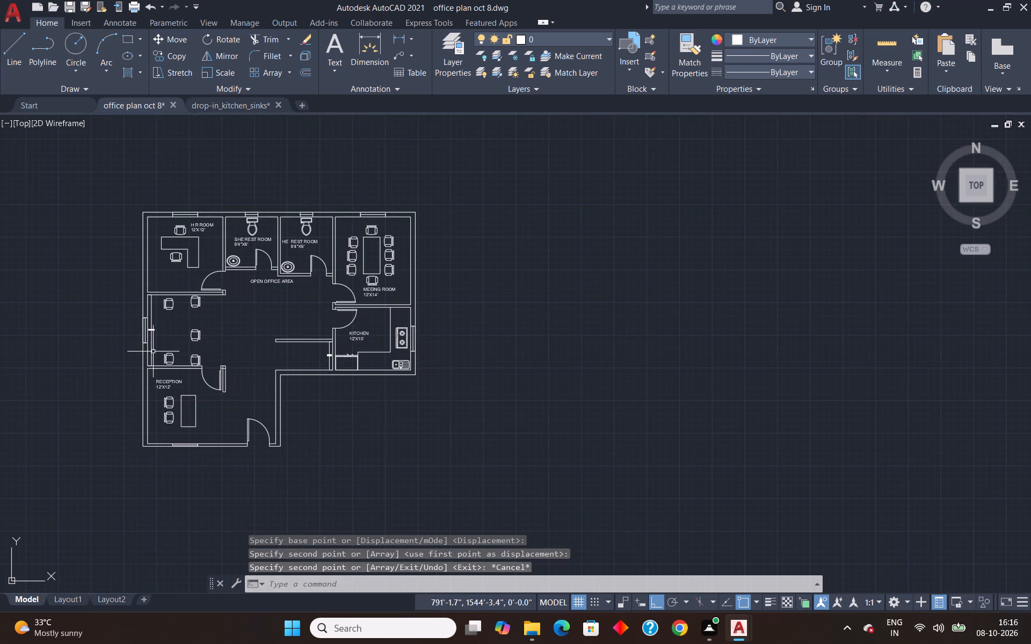
Delete the upper west chair in the open office.
scroll(162, 357, up, 3)
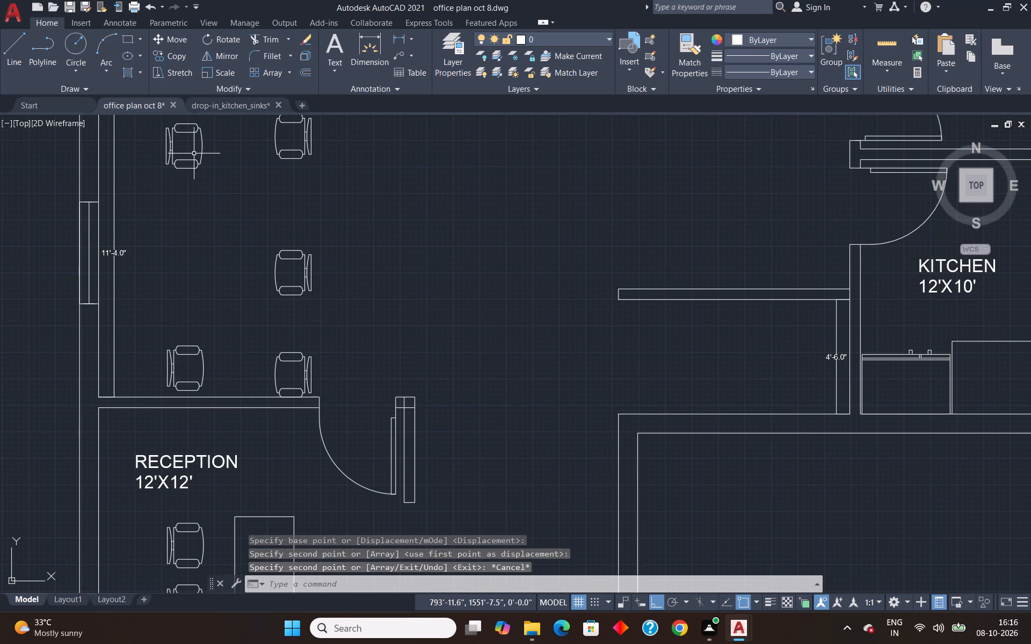
click(199, 162)
key(Delete)
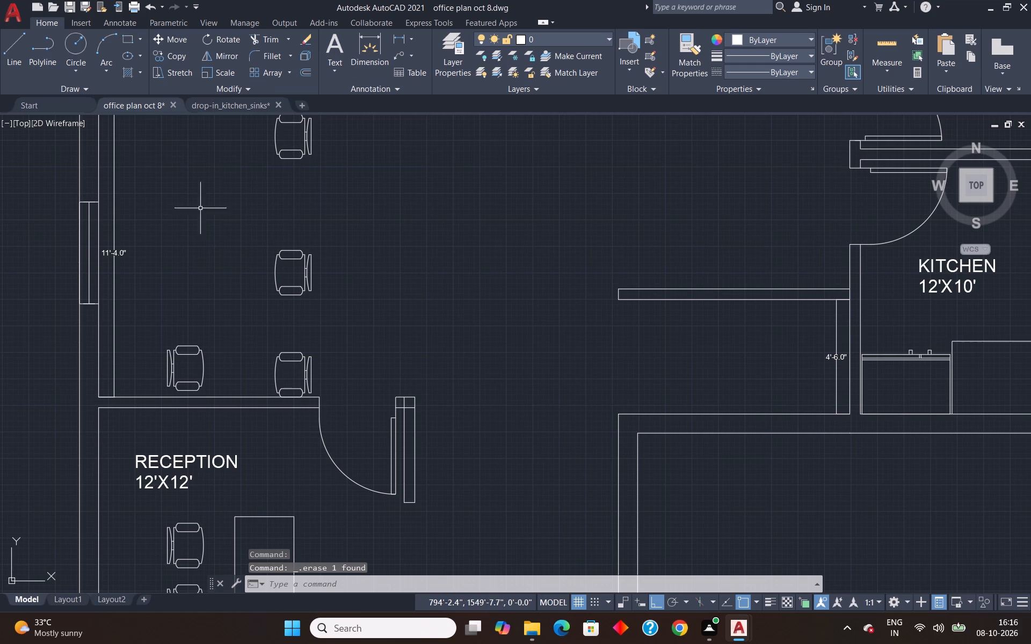
Move the lower west chair about 1' west, toward the window wall.
click(174, 367)
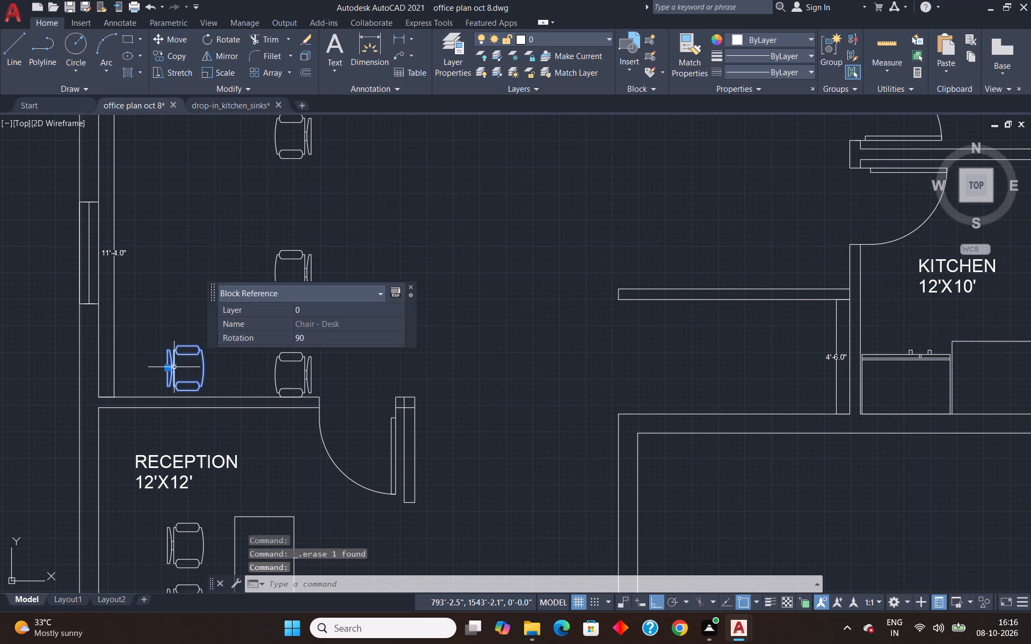
key(m)
key(Return)
click(173, 367)
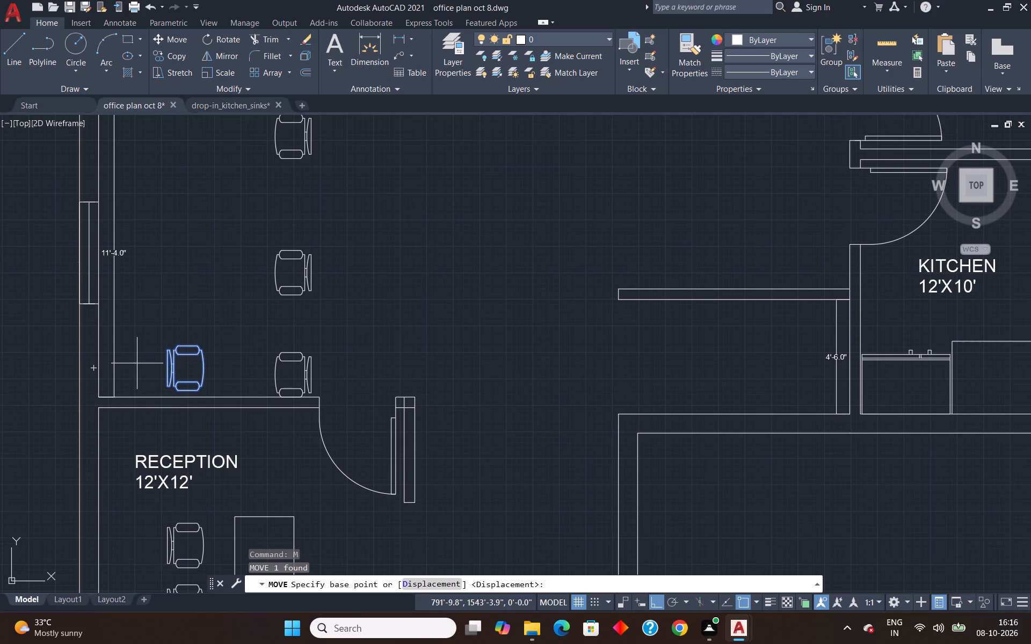
click(170, 374)
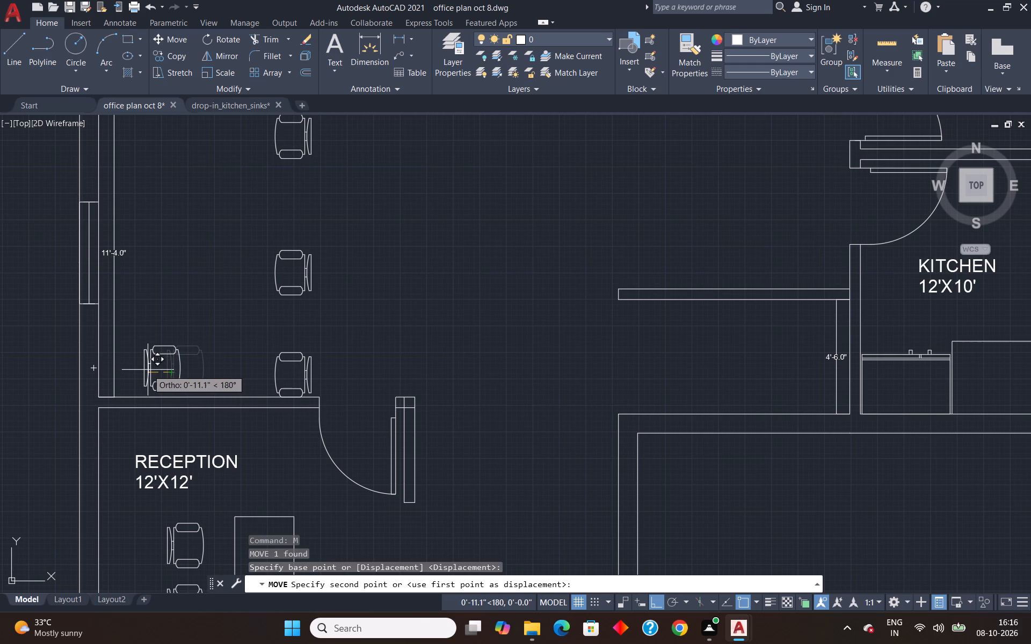
click(146, 370)
Copy the lower west chair straight north twice, about 9' to the HR room wall and about 4'-9" to the middle.
click(144, 370)
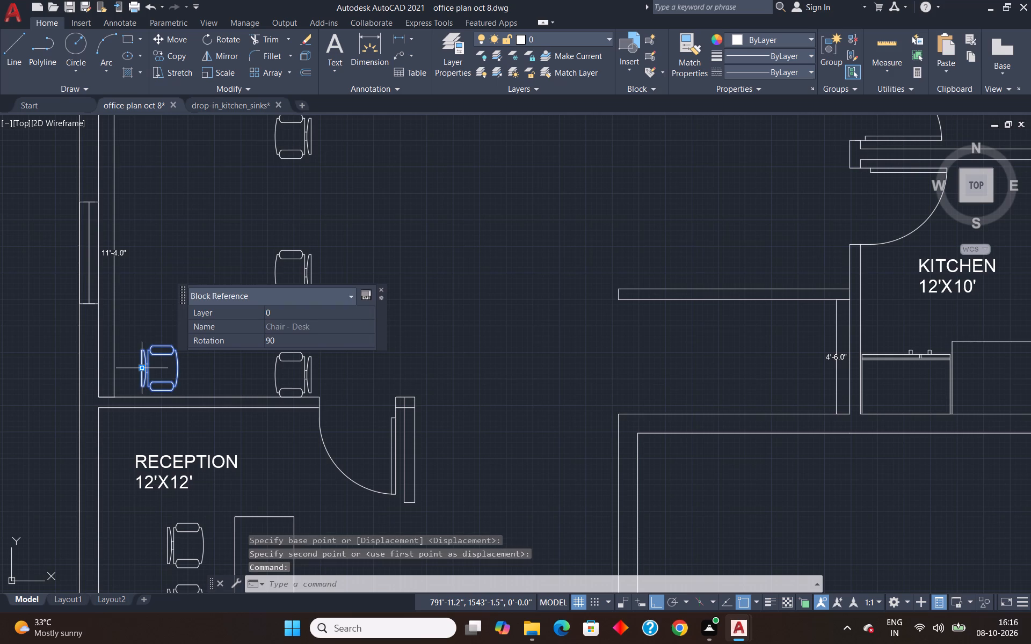
key(c)
key(o)
key(Return)
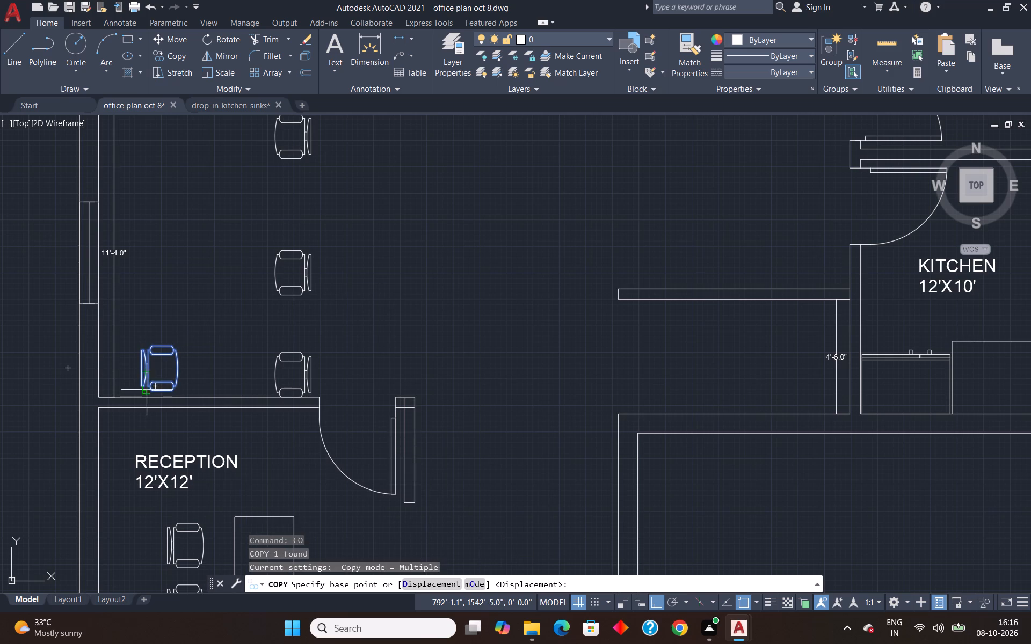
click(155, 384)
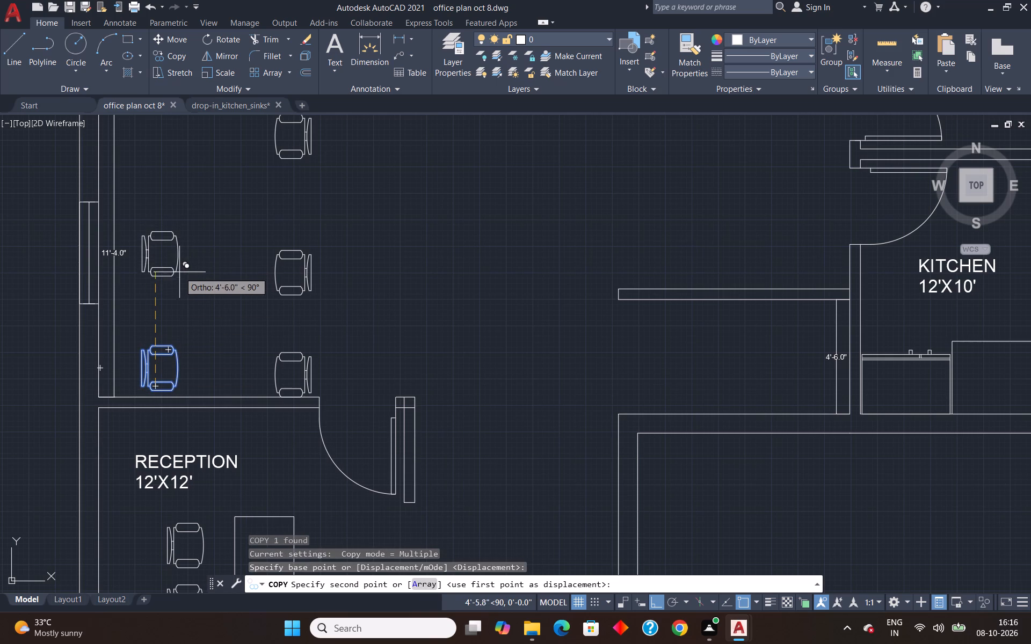
scroll(178, 281, down, 1)
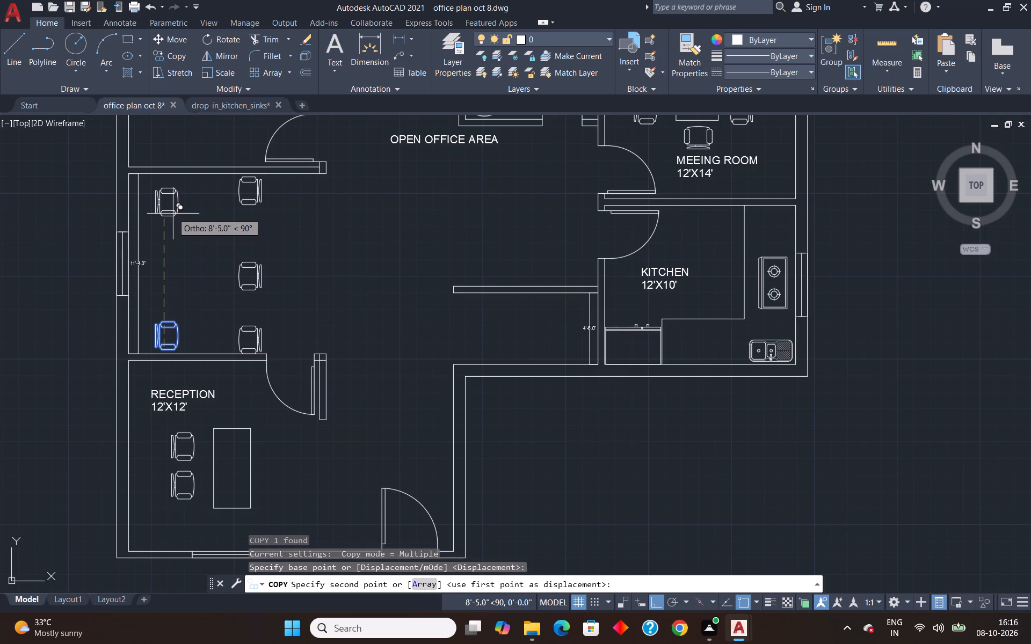
click(171, 203)
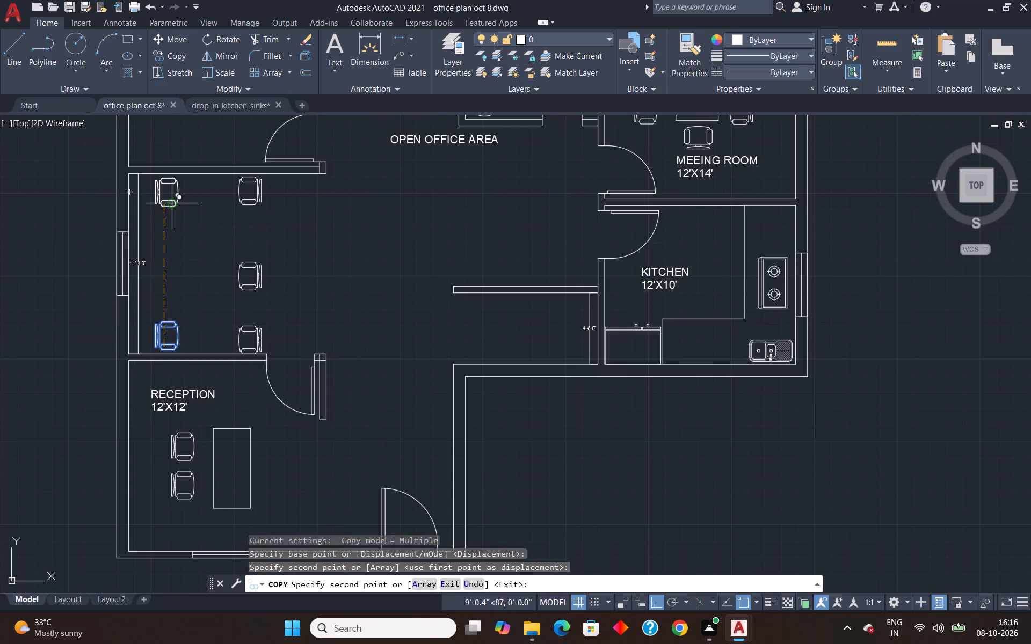
click(170, 271)
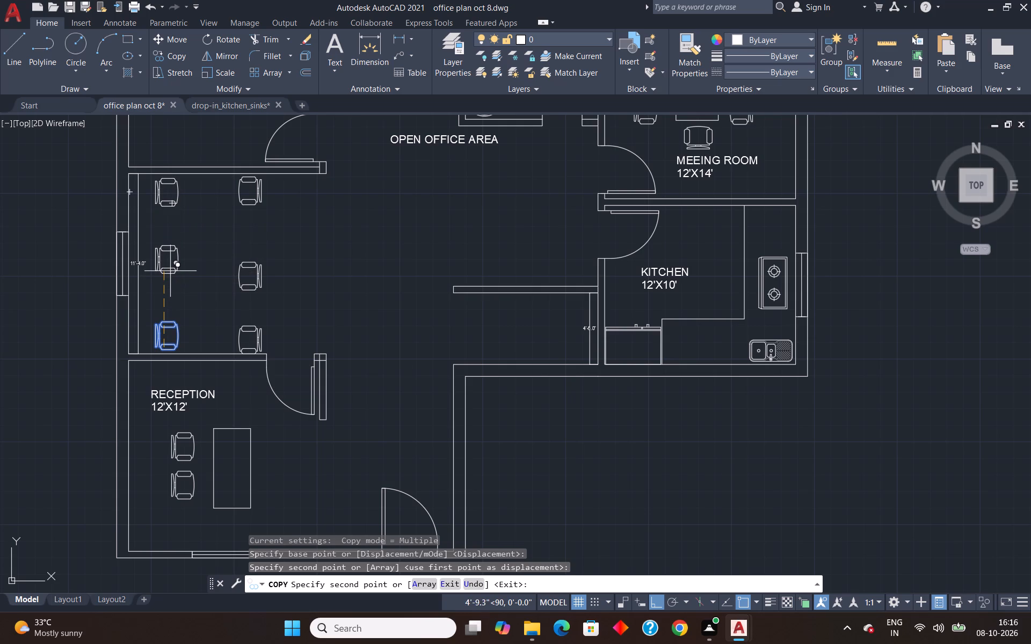
key(Escape)
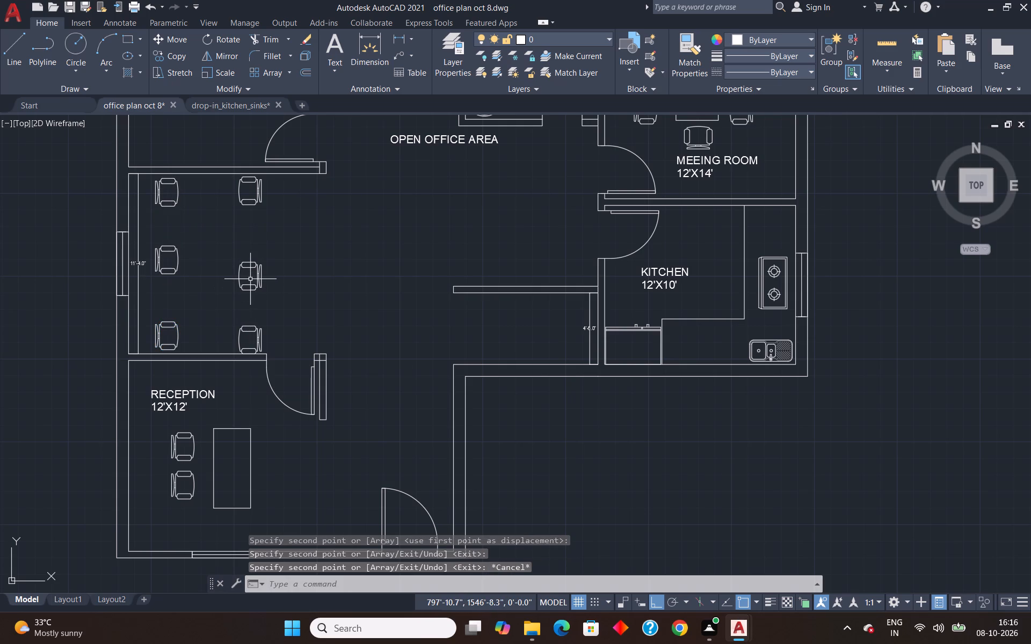
Move the middle east chair north so it lines up with the middle west chair.
click(248, 286)
key(m)
key(Return)
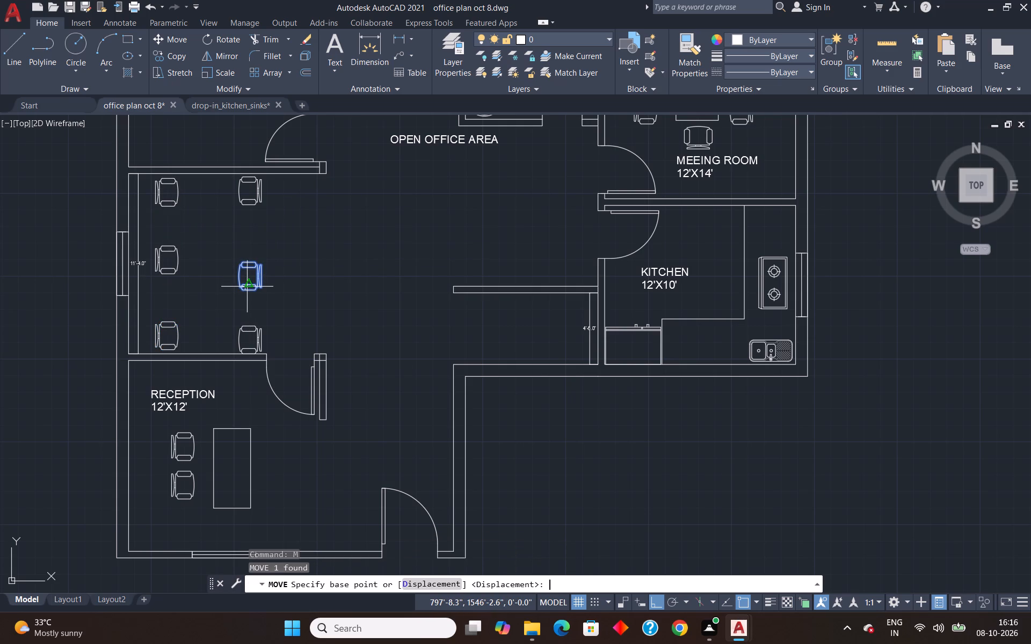
click(247, 287)
click(241, 270)
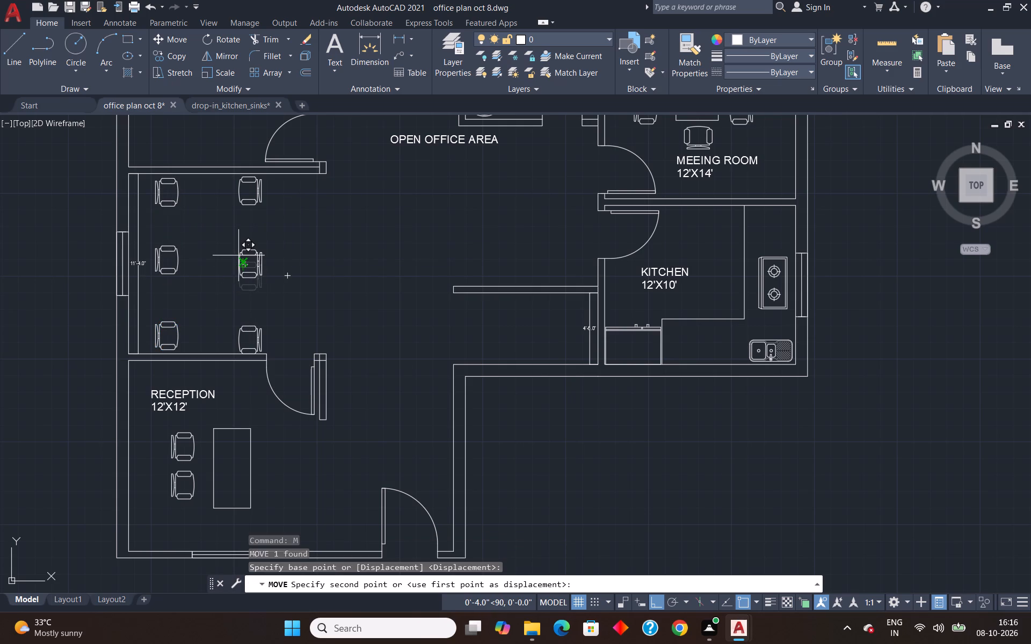
click(238, 251)
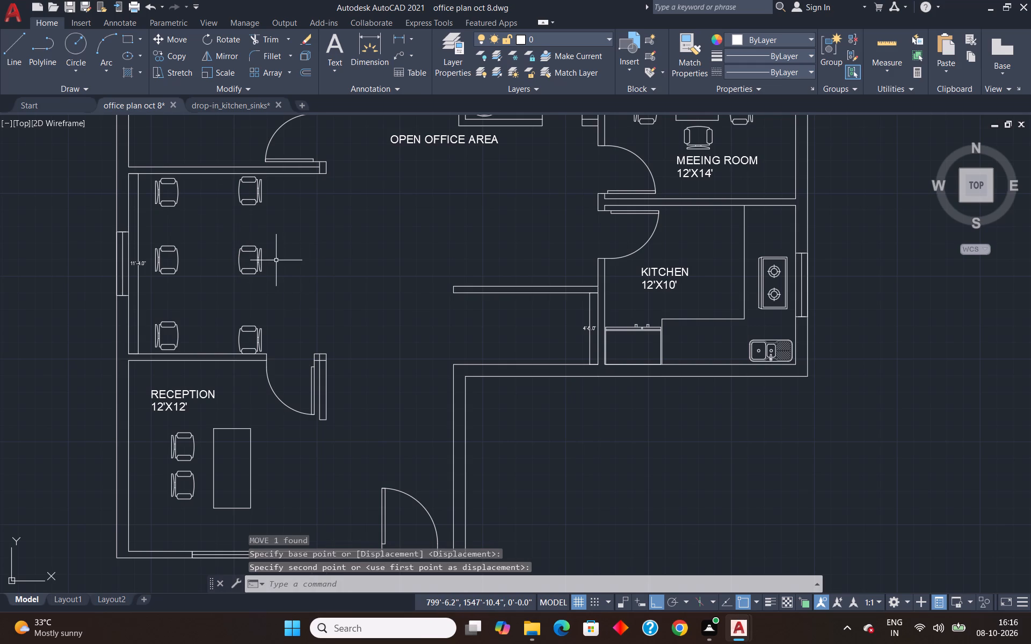
key(Escape)
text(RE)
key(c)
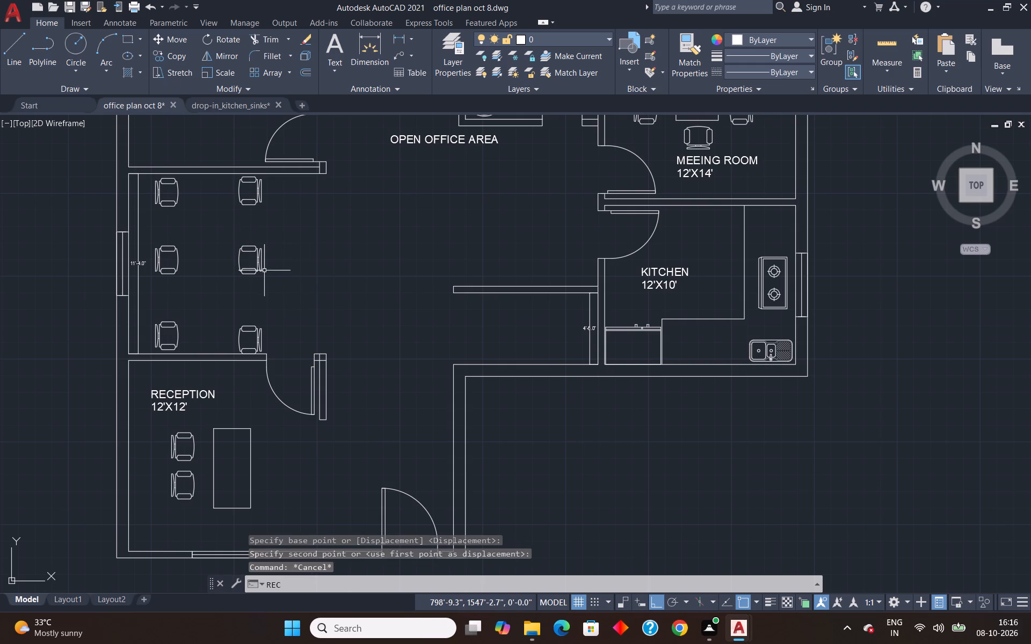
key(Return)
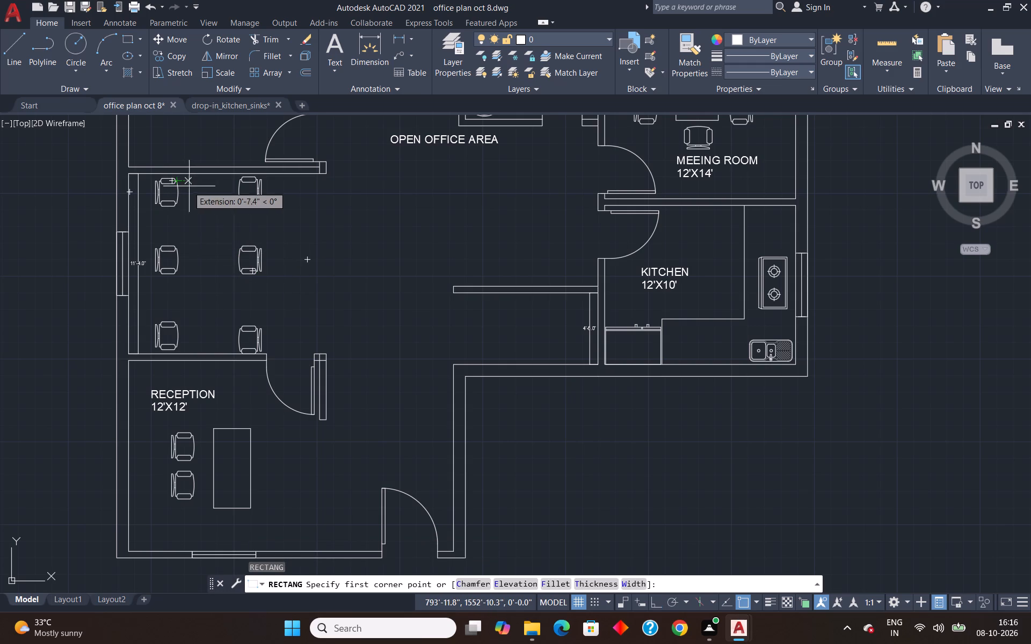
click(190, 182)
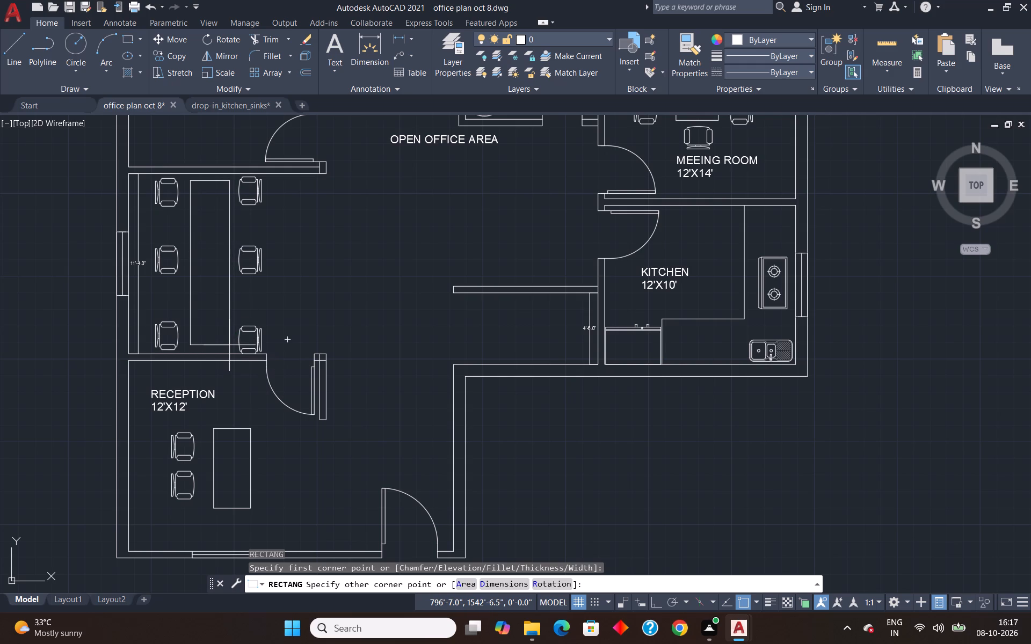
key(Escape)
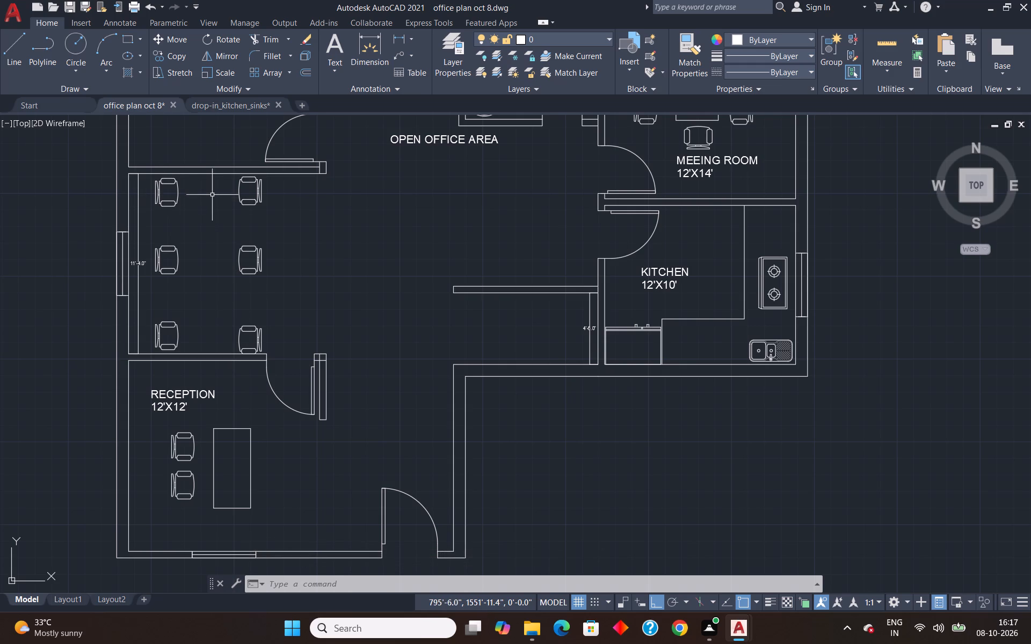
Delete the upper pair of open office chairs next to the HR room wall.
scroll(214, 194, up, 1)
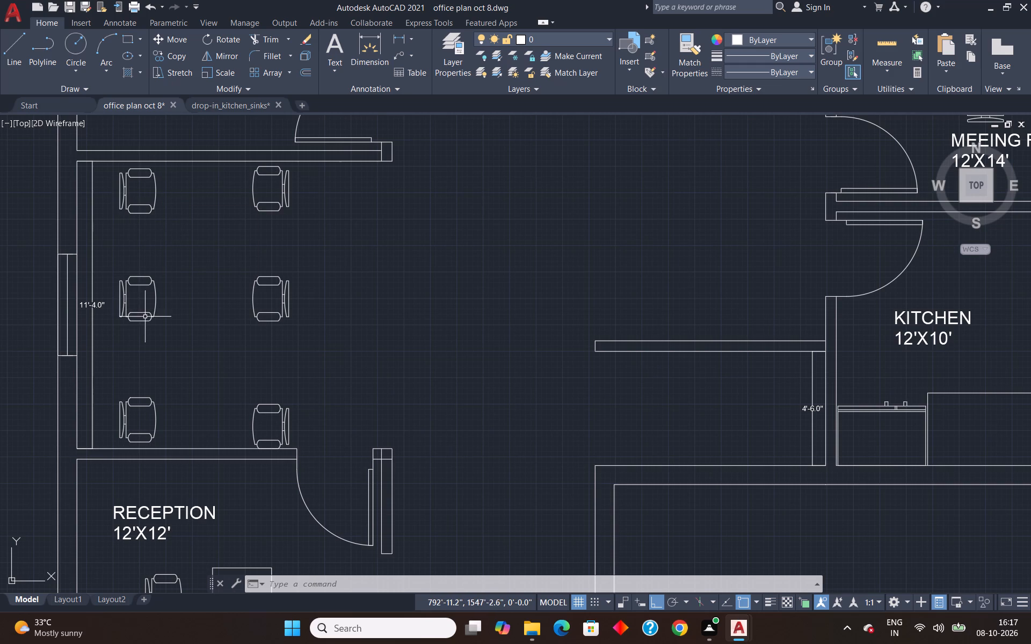
scroll(190, 242, down, 1)
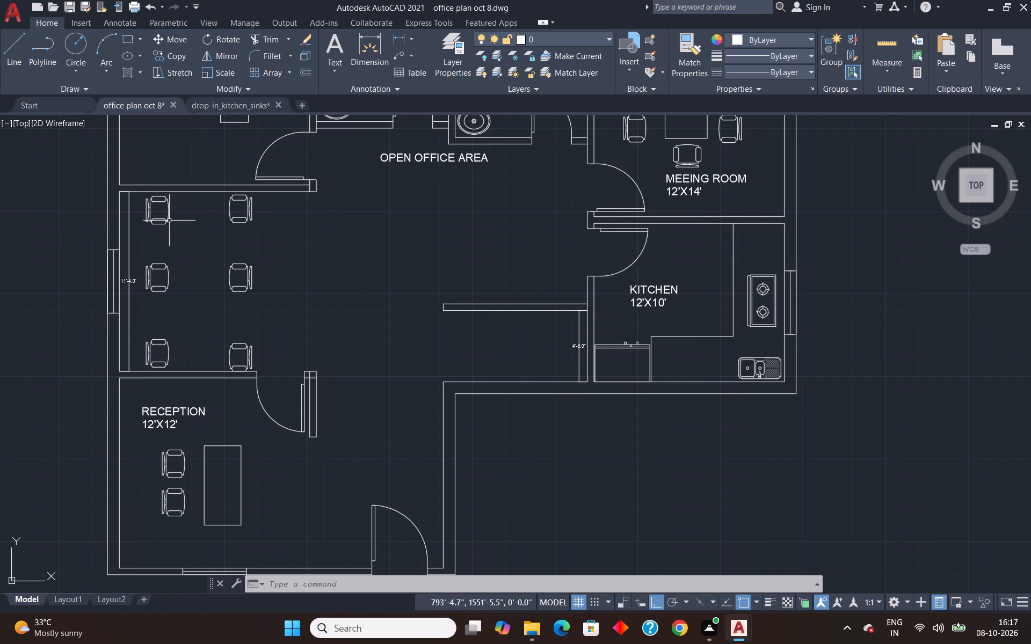
click(164, 221)
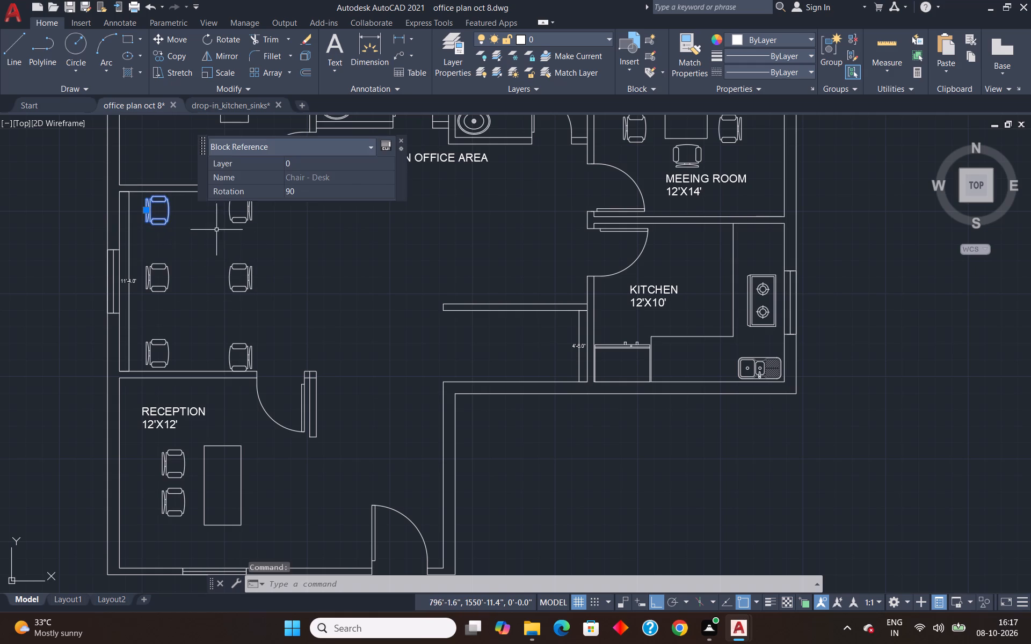
click(230, 214)
key(Delete)
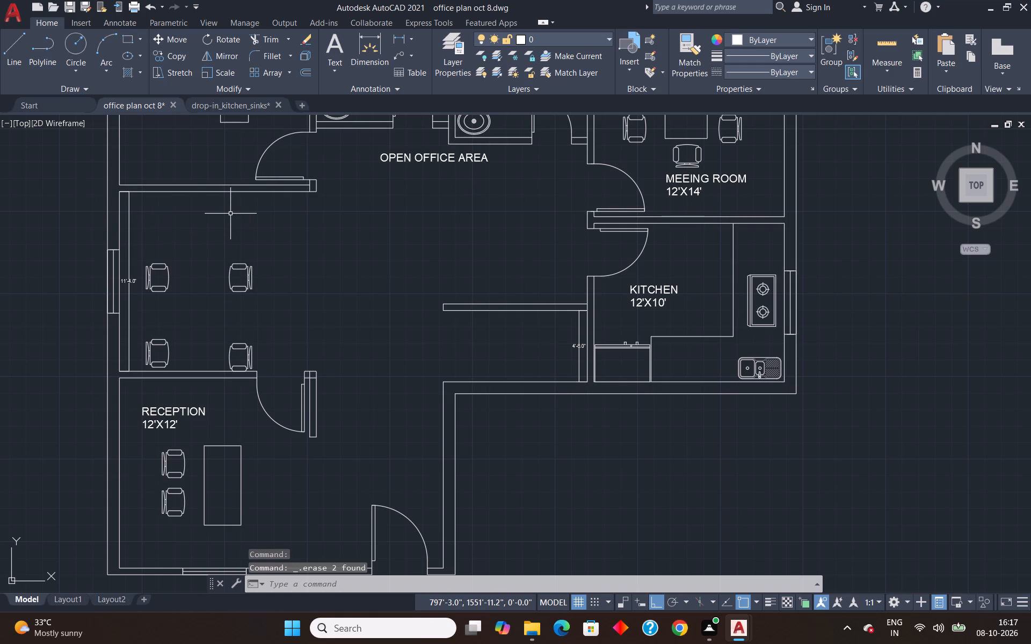
Move the two east open office chairs together about 2'-6" straight north.
click(246, 280)
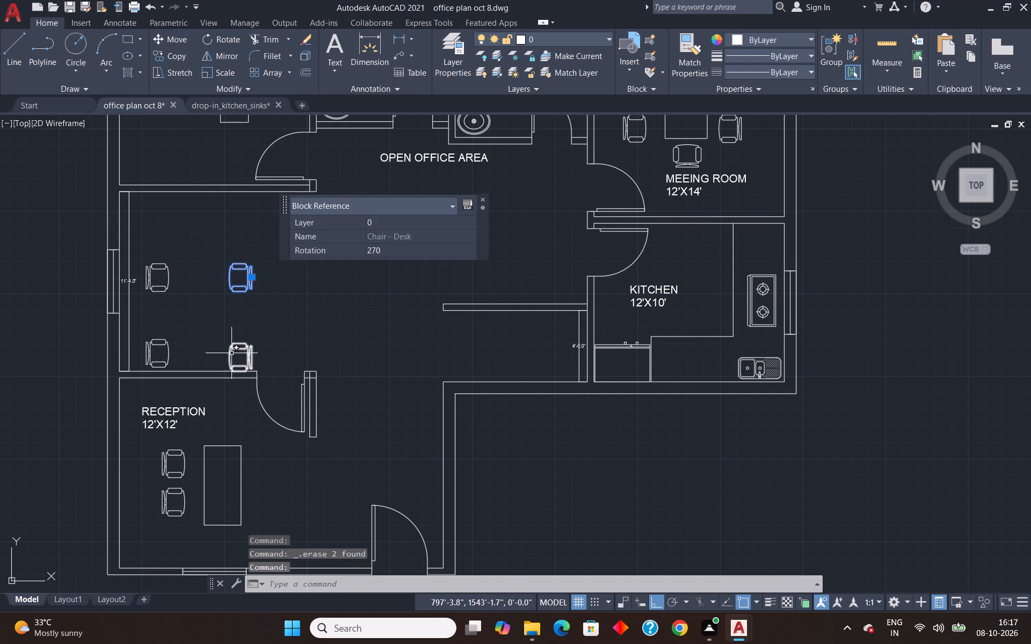
click(235, 353)
click(232, 353)
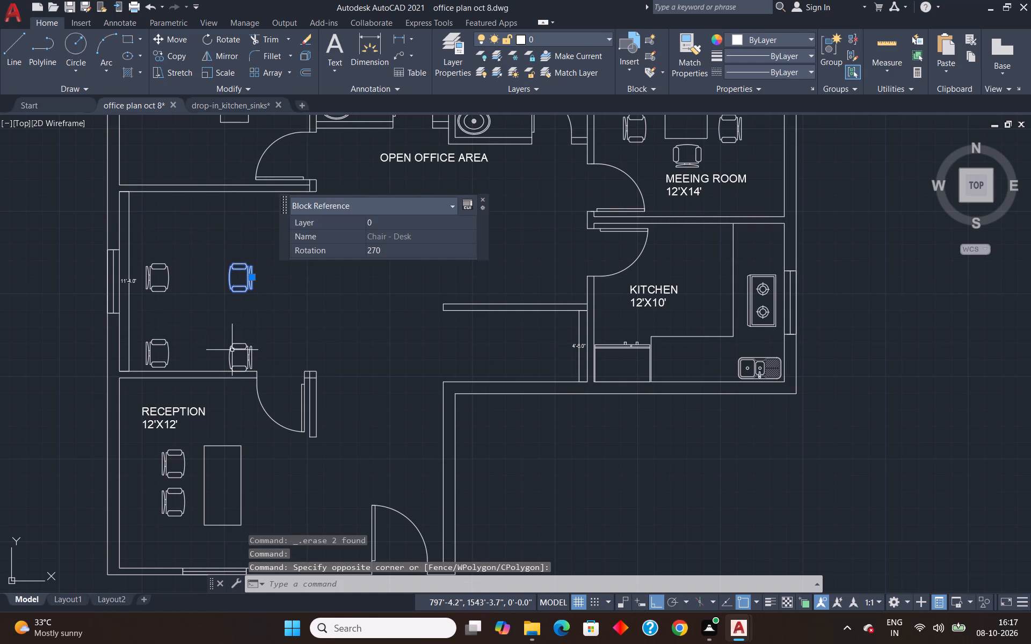
click(232, 350)
key(m)
key(Return)
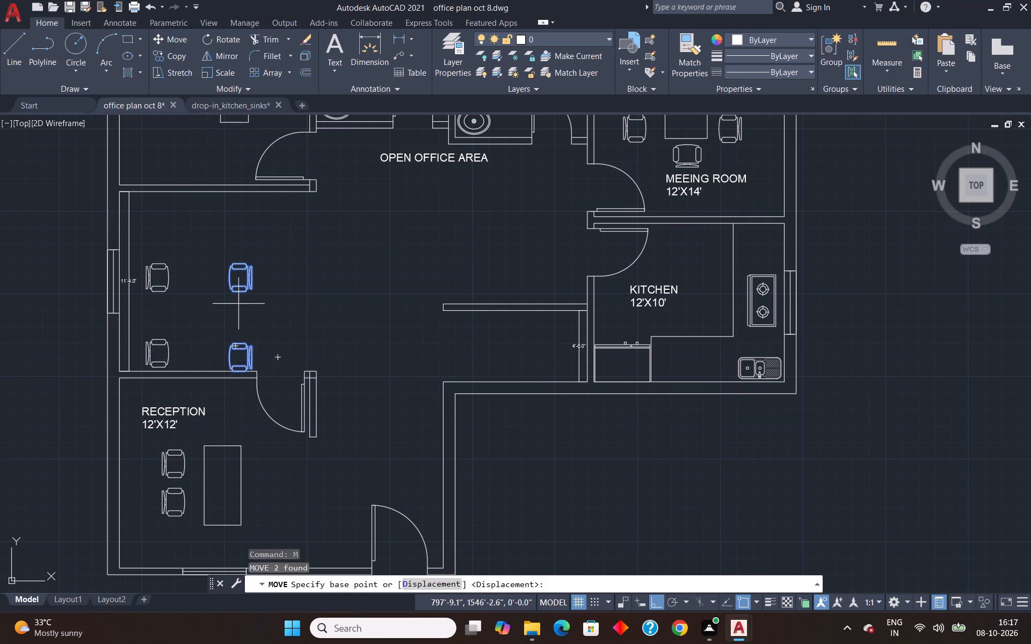
click(243, 287)
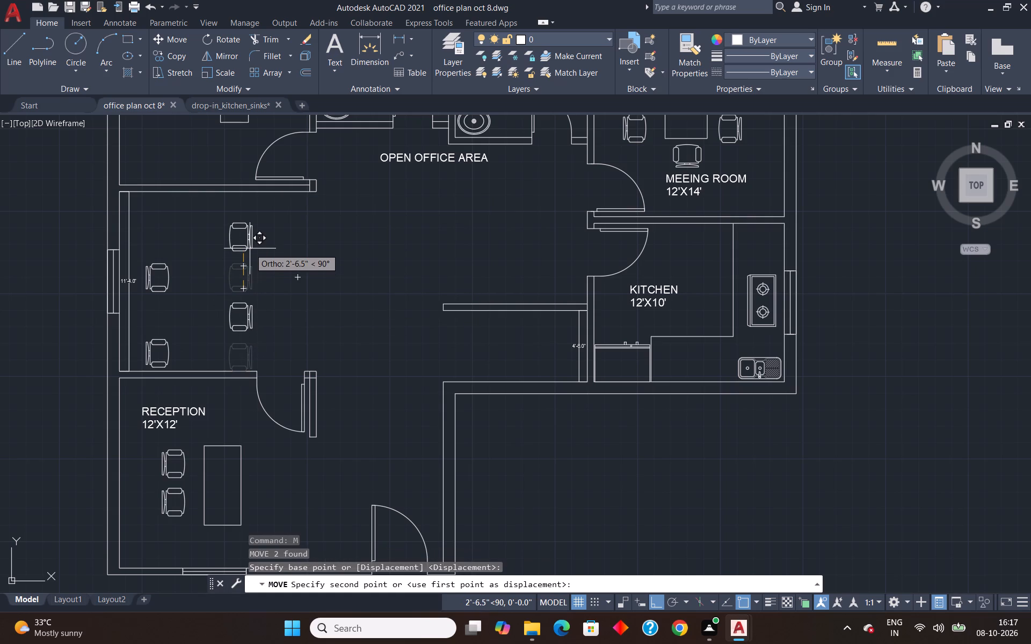
click(250, 248)
Move the two west open office chairs about 2'-6" straight north, level with the east pair.
click(162, 288)
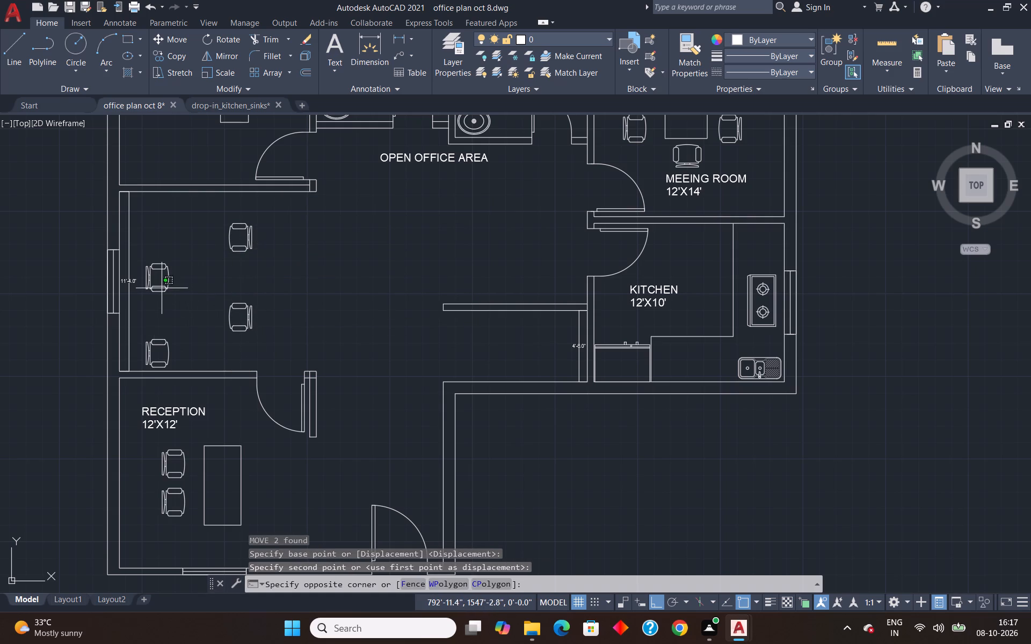
click(155, 348)
key(m)
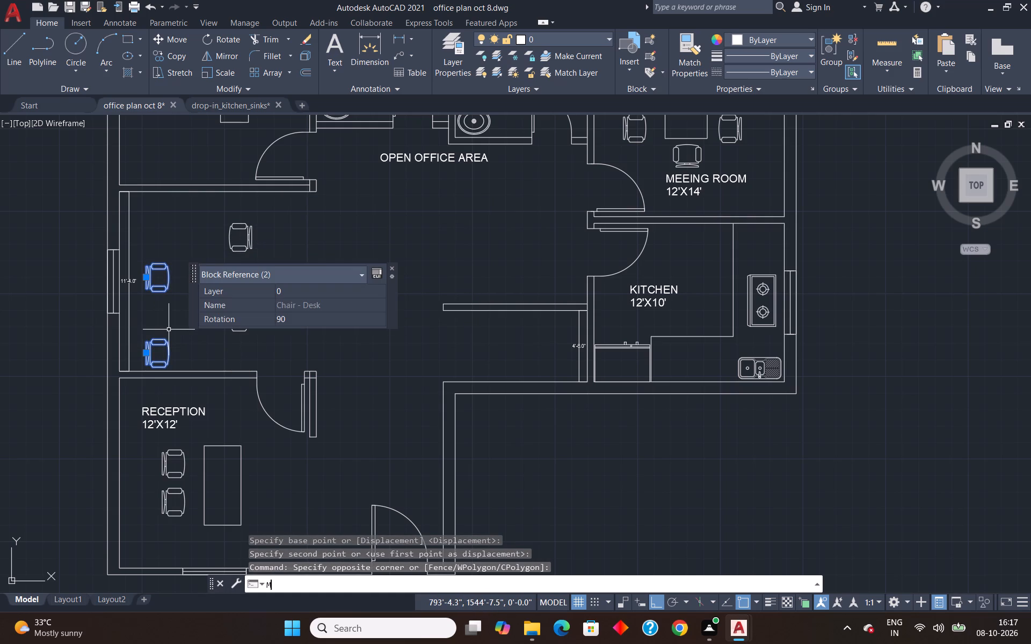
key(Return)
click(168, 288)
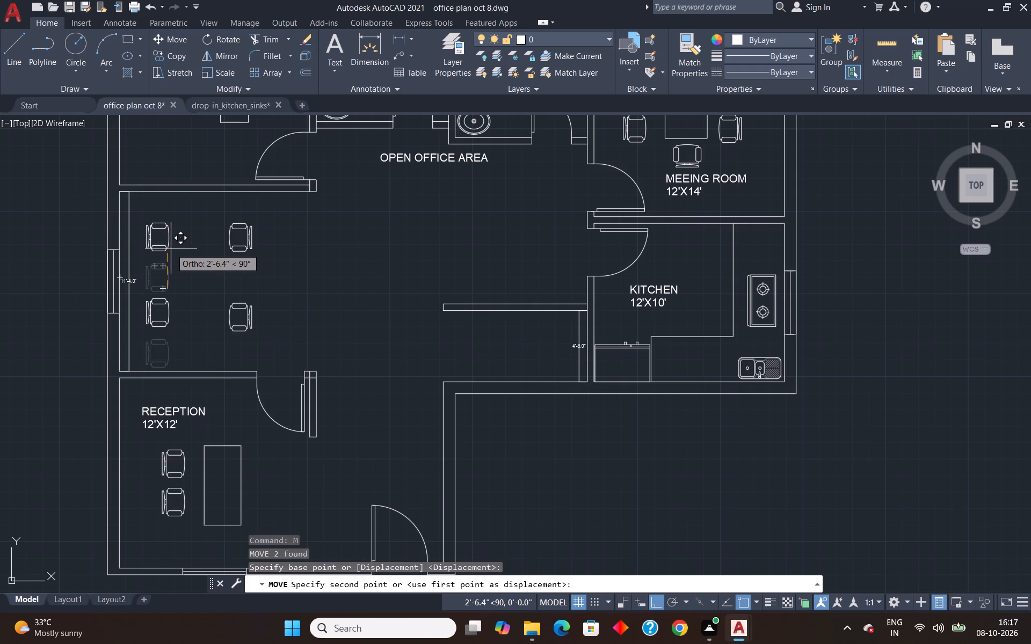
click(171, 248)
Draw a rectangular table about 2'-3" wide and 7' long between the west and east open office chairs.
text(REC)
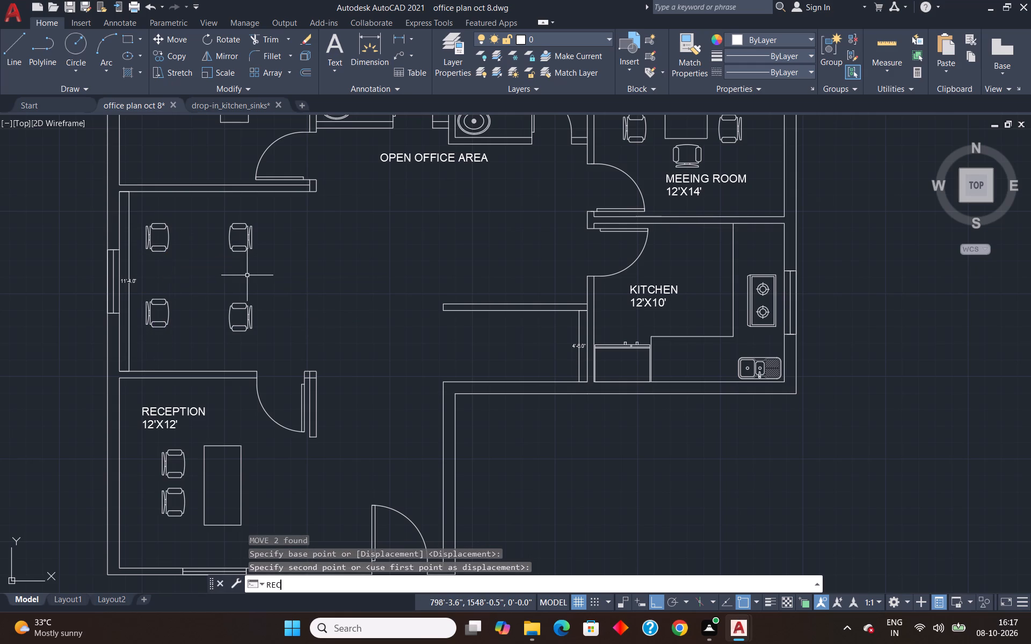
key(Return)
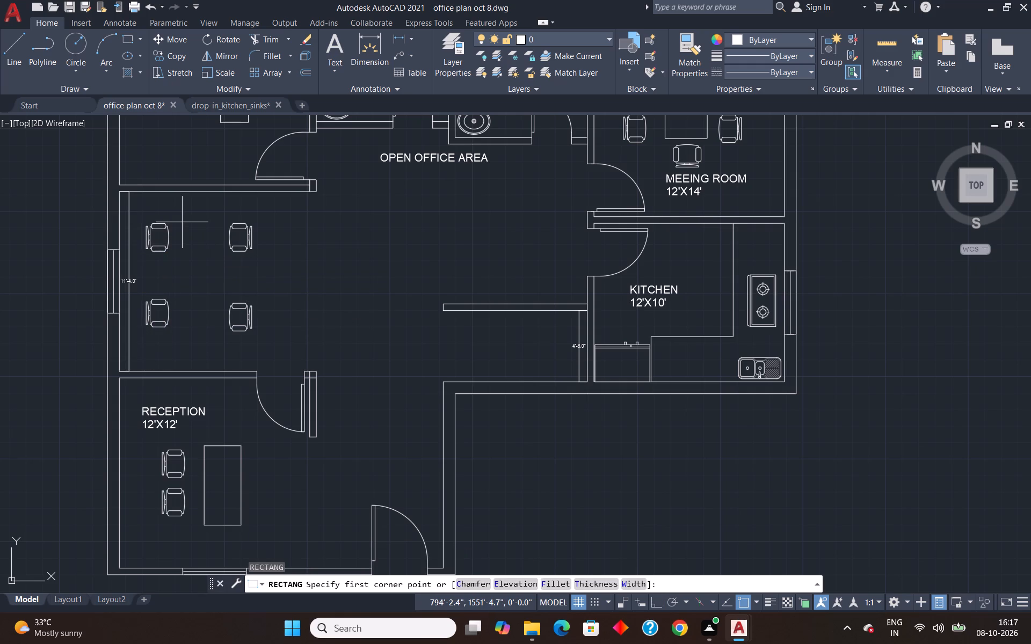
click(182, 222)
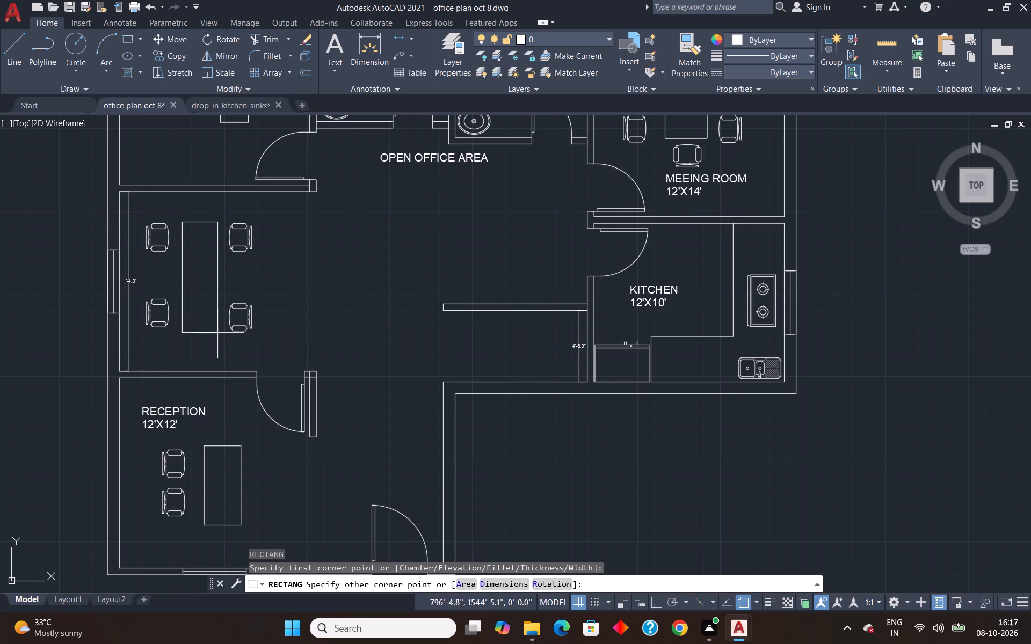
click(218, 335)
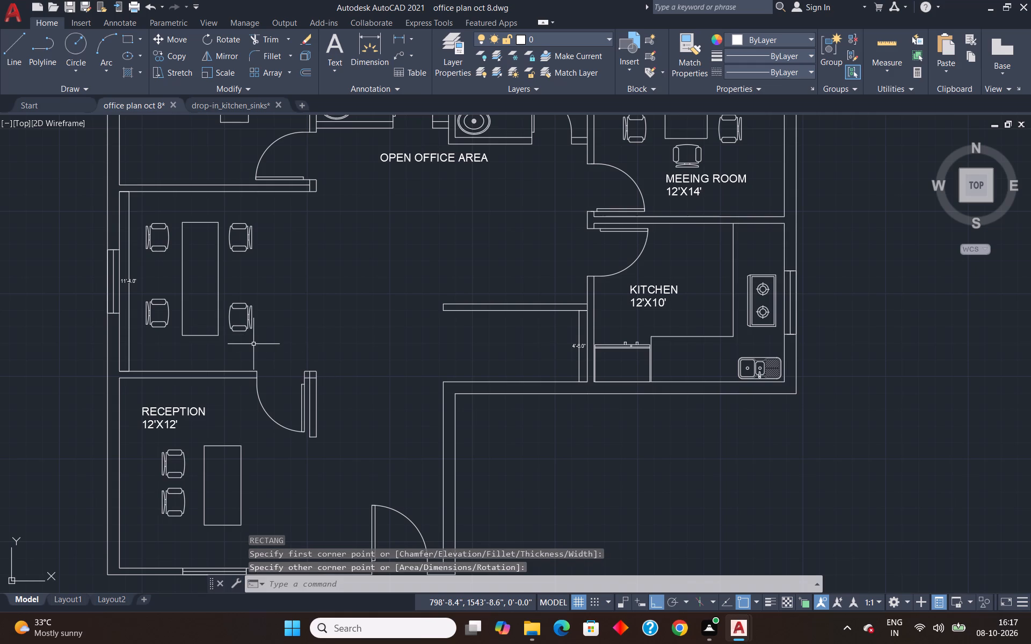
Draw a horizontal line across the middle of the new table, dividing it into two halves.
key(l)
key(Return)
click(219, 279)
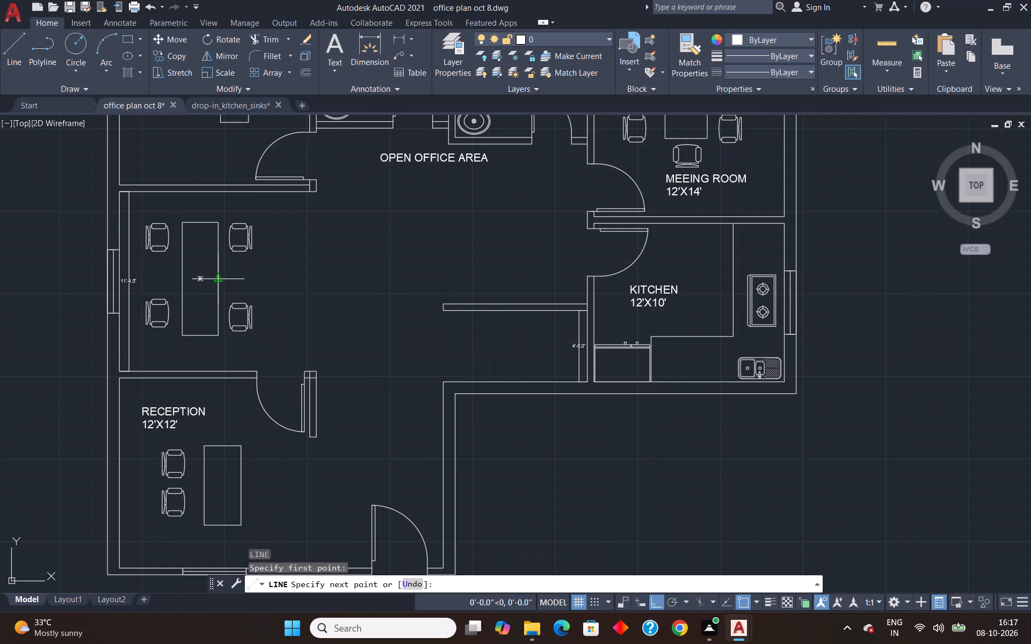
click(185, 282)
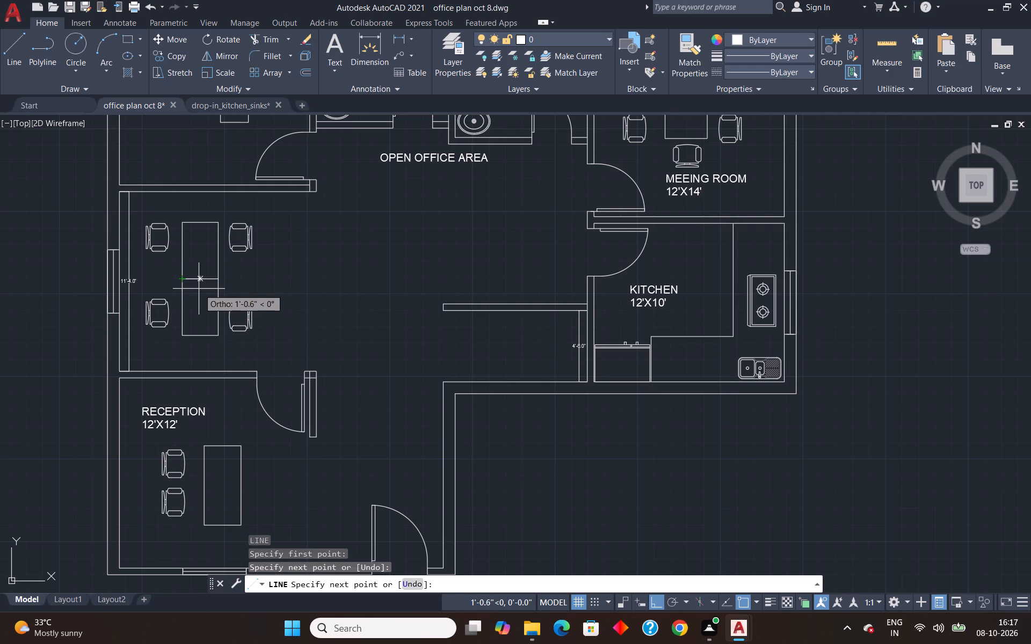
key(Escape)
Move the OPEN OFFICE AREA label about 4'-6" straight south, away from the rest rooms.
scroll(269, 281, down, 4)
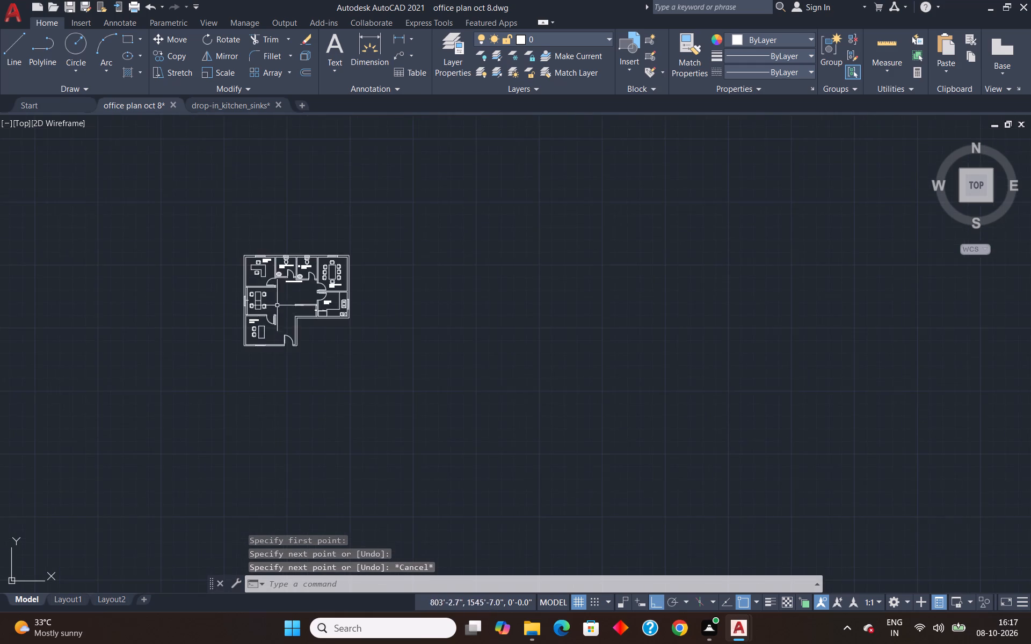
scroll(280, 298, up, 3)
click(318, 233)
click(313, 238)
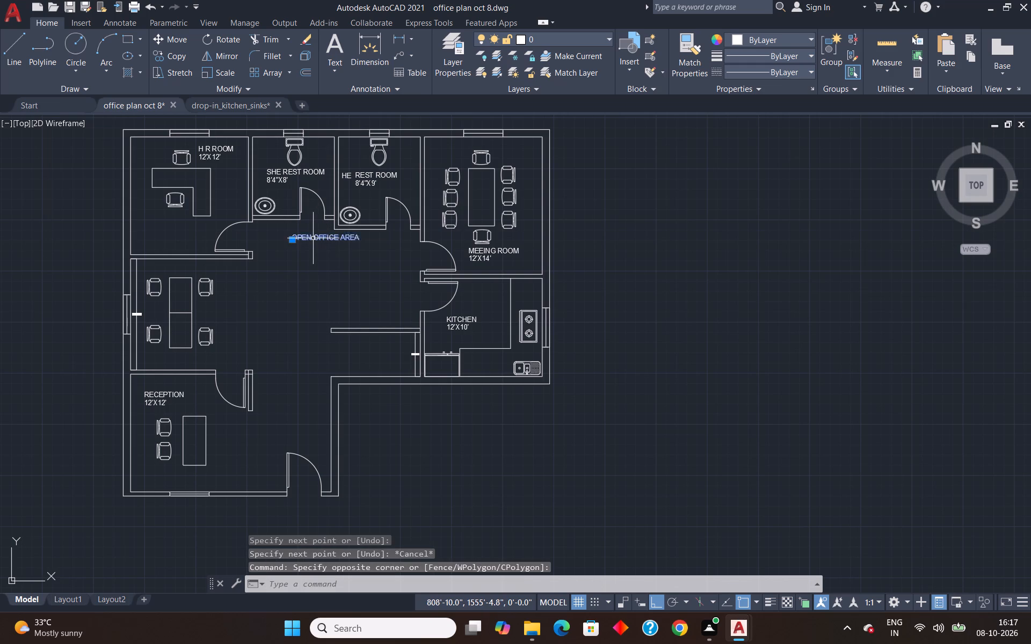
key(m)
key(Return)
click(296, 239)
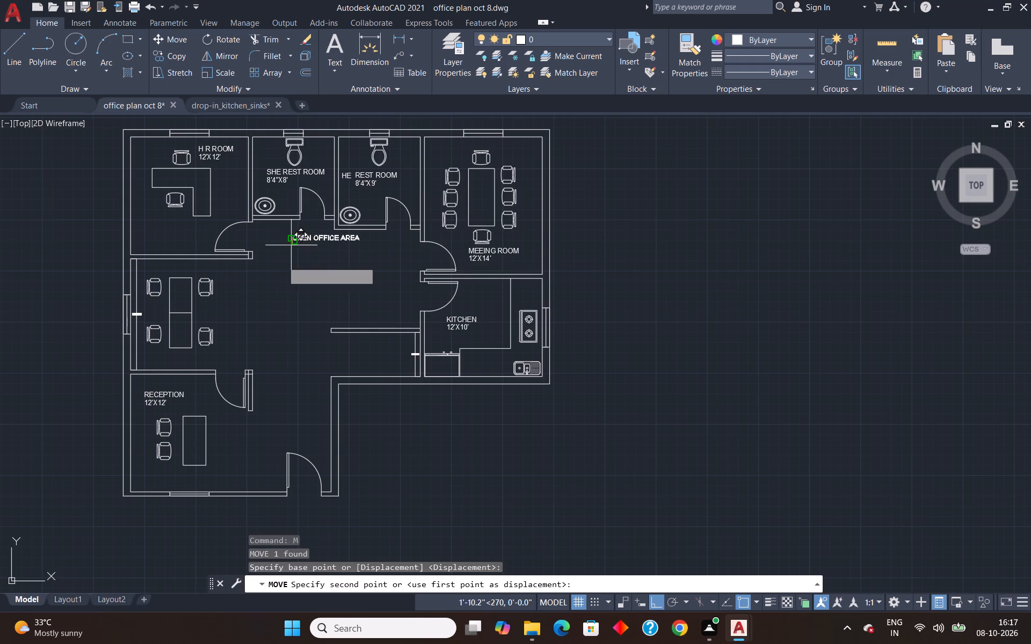
click(283, 283)
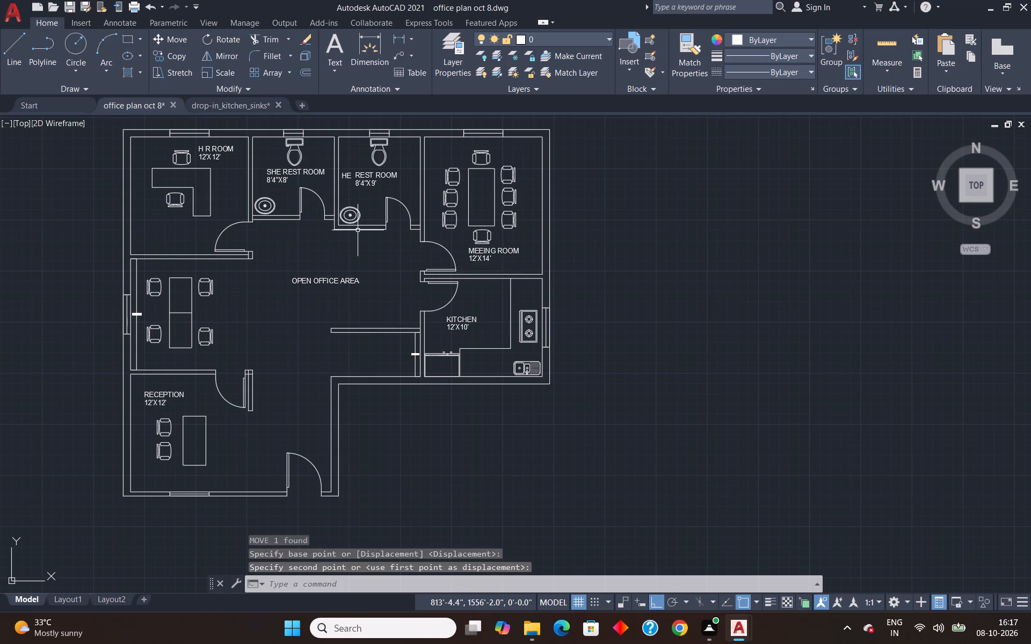
key(Escape)
Dimension the full length of the west outer wall, with the dimension line just outside the building.
scroll(339, 280, up, 1)
scroll(356, 265, down, 1)
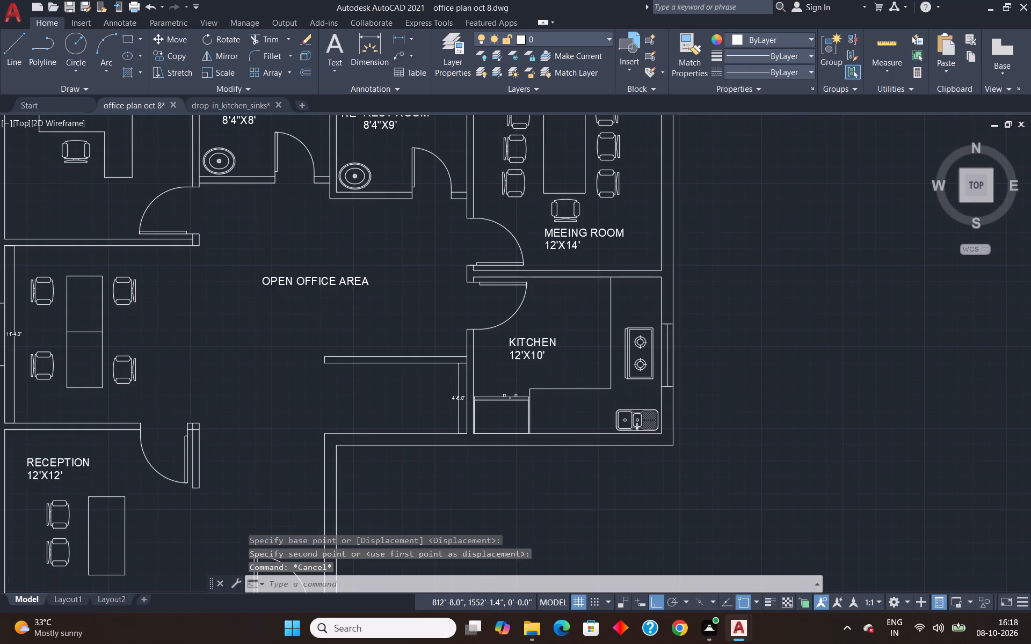
scroll(356, 265, down, 3)
scroll(357, 265, up, 2)
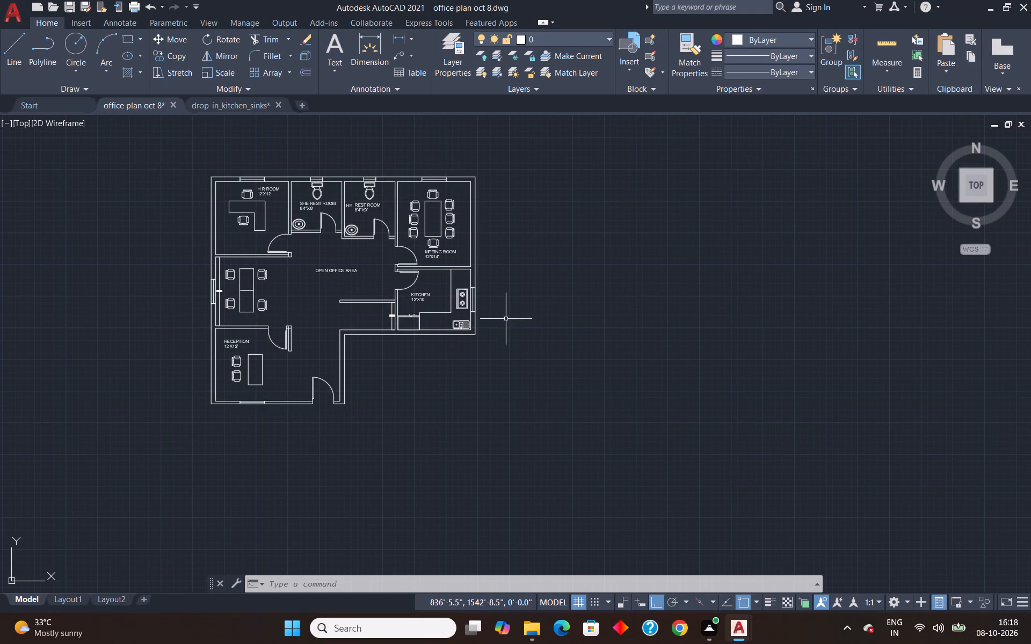
scroll(277, 413, up, 2)
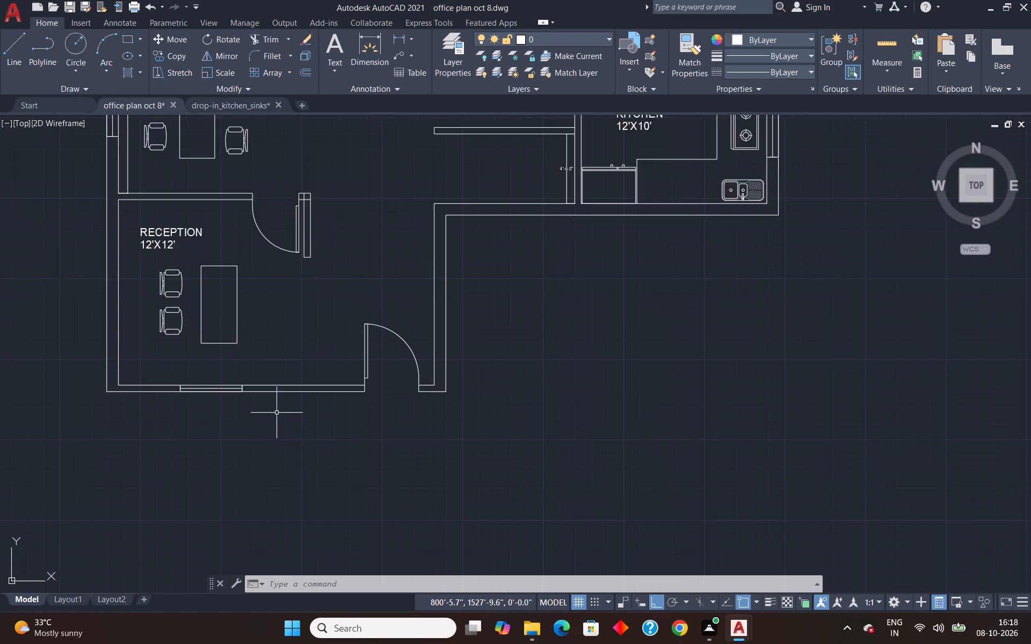
scroll(277, 413, up, 1)
scroll(277, 413, down, 3)
click(374, 39)
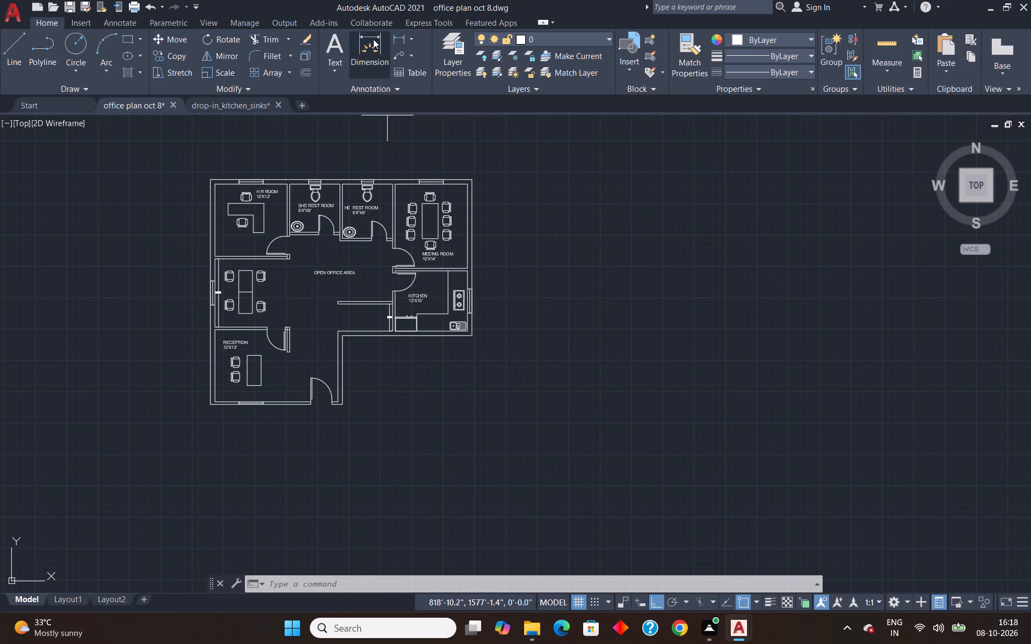
scroll(212, 211, up, 3)
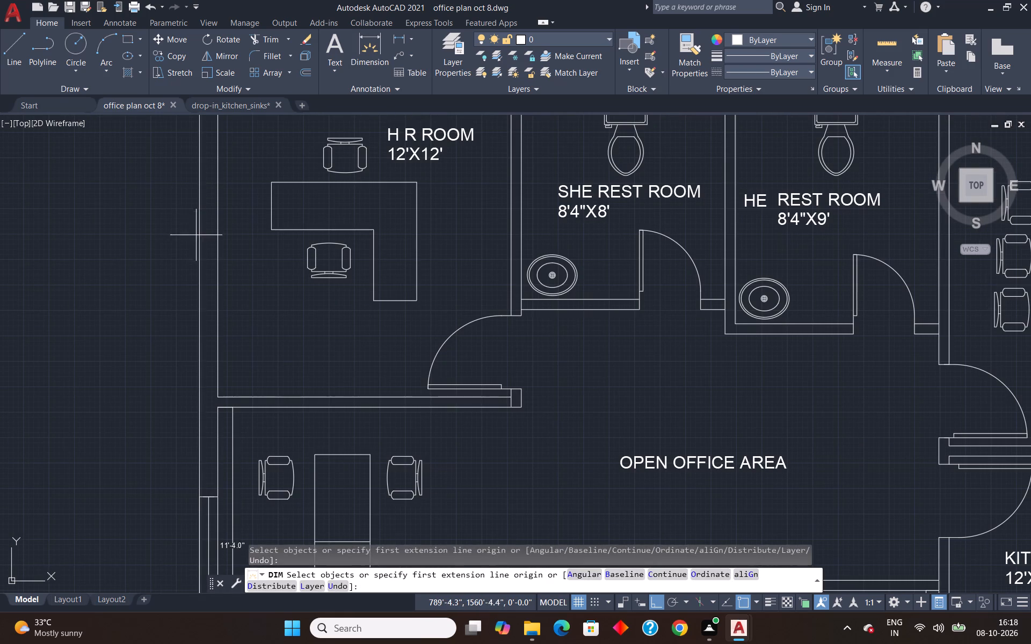
click(198, 248)
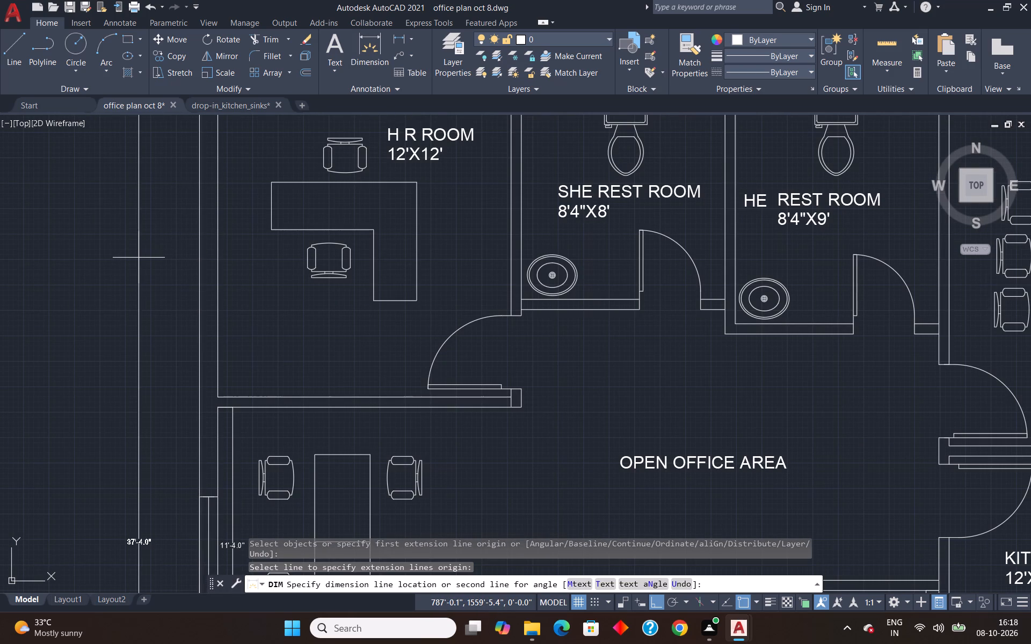
scroll(139, 258, down, 2)
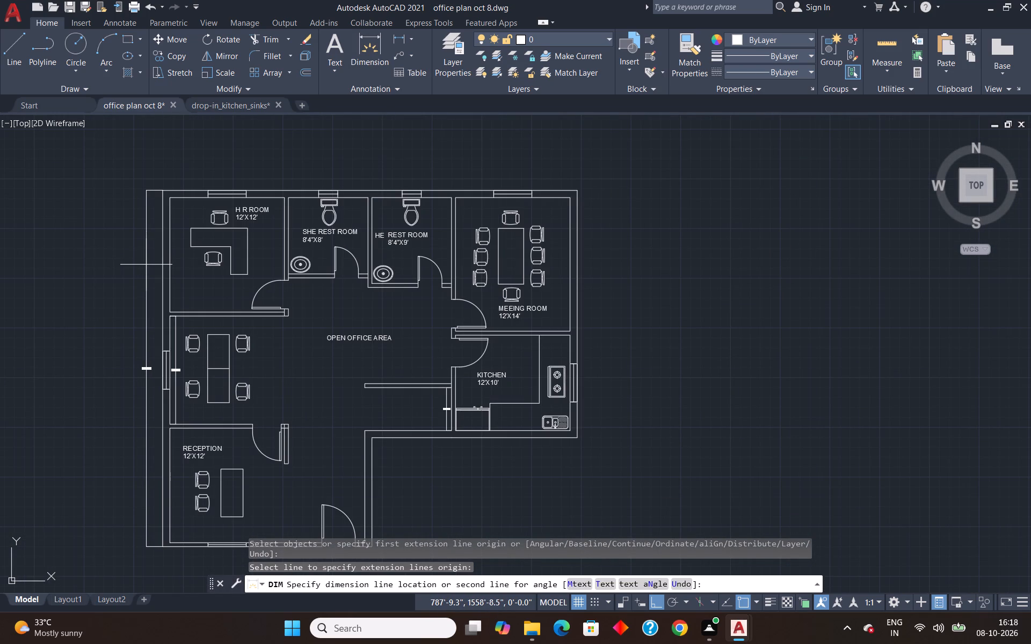
click(149, 265)
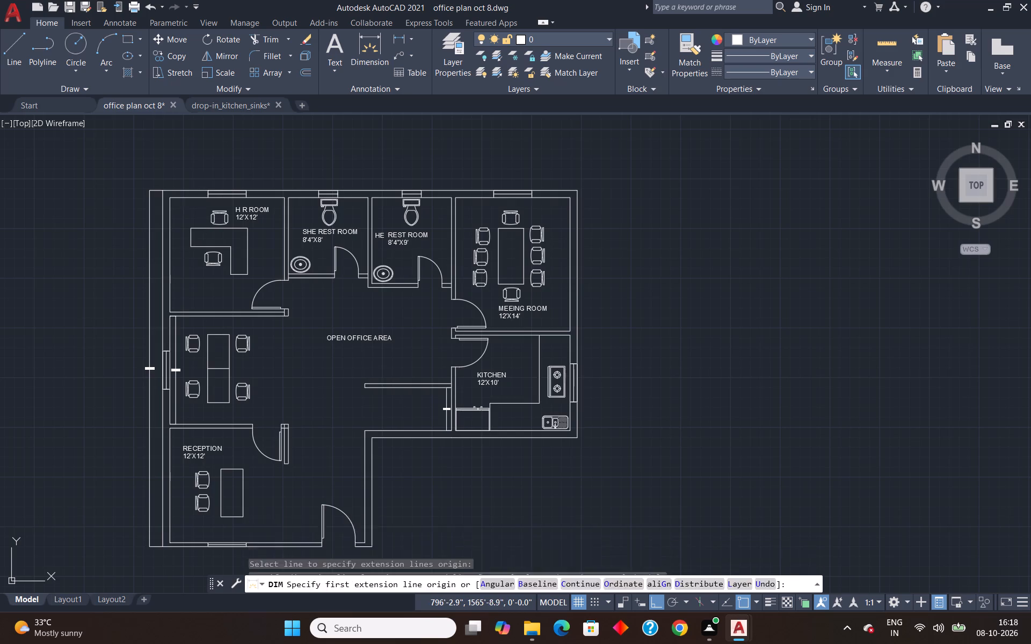
Dimension the full length of the north outer wall, with the dimension line just outside the building.
scroll(206, 199, up, 2)
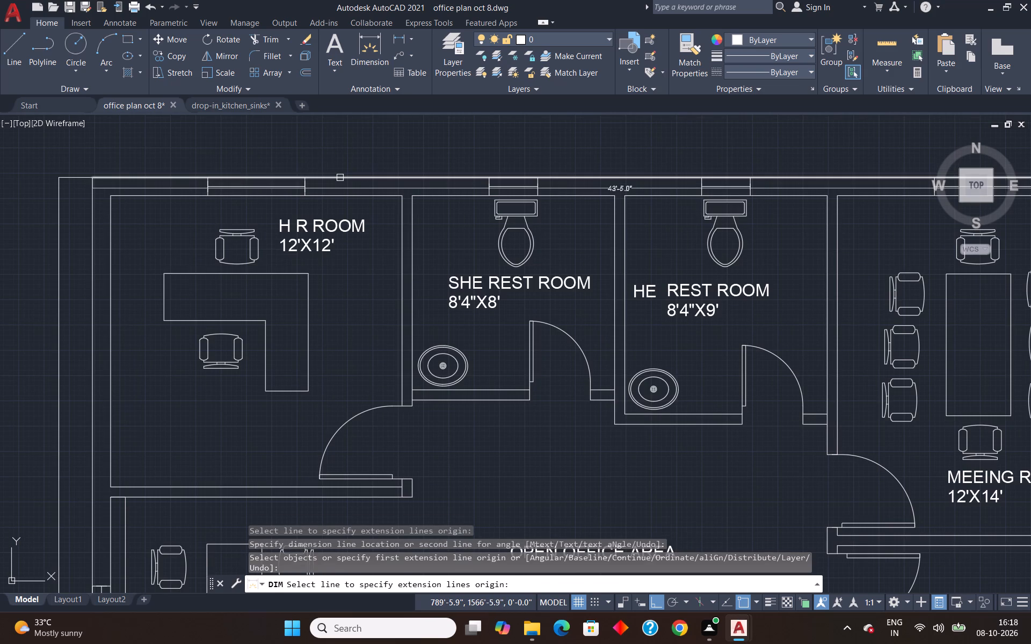
click(340, 178)
scroll(349, 151, down, 2)
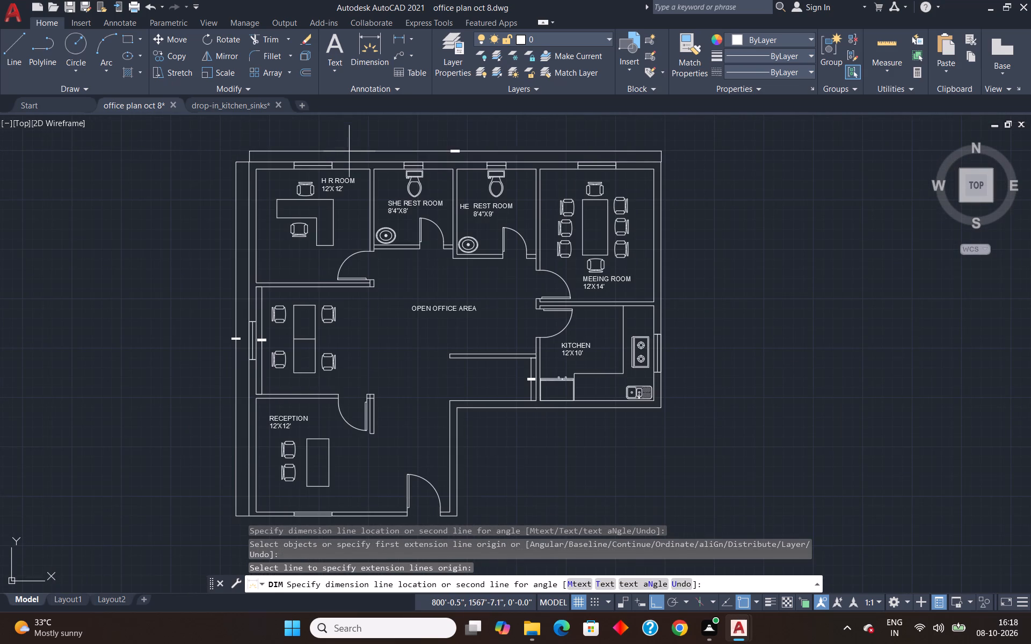
click(349, 151)
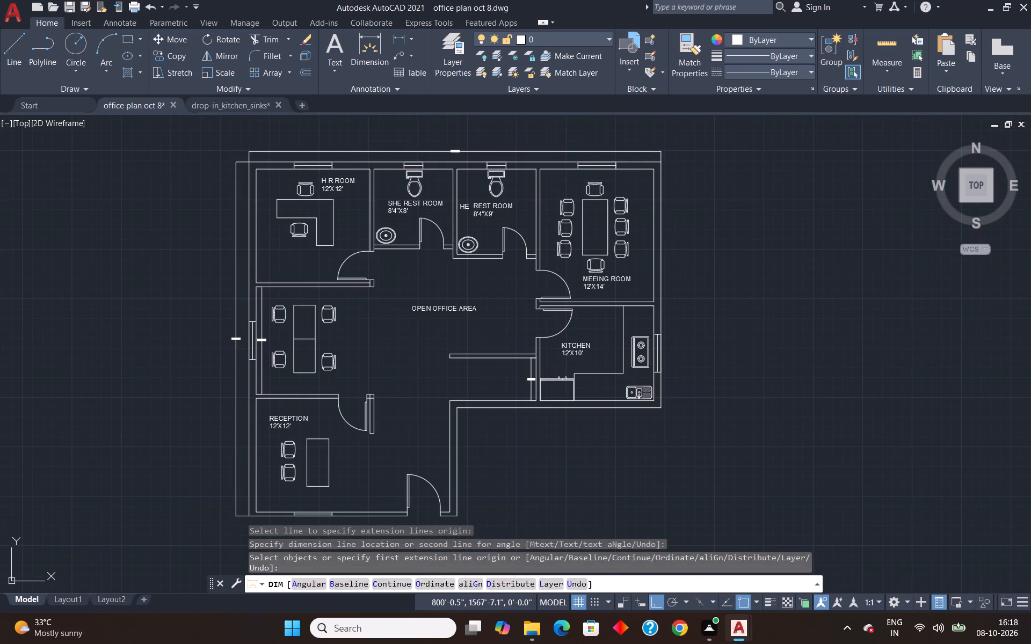
Dimension the east outer wall beside the meeting room and kitchen, with the dimension line just outside.
click(662, 267)
scroll(676, 269, up, 5)
scroll(676, 269, down, 2)
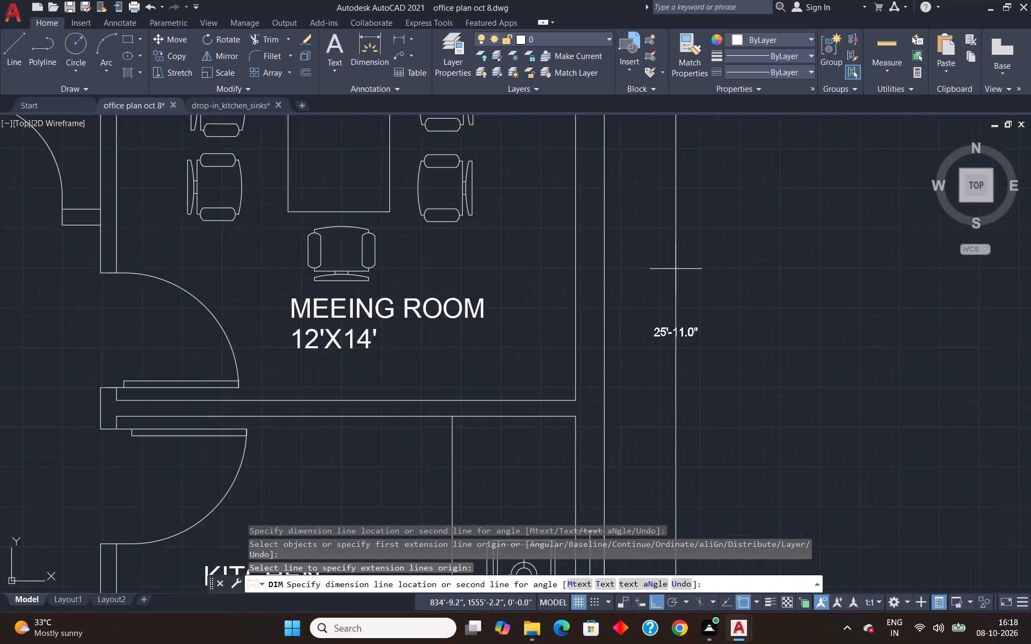
scroll(676, 269, down, 2)
click(670, 290)
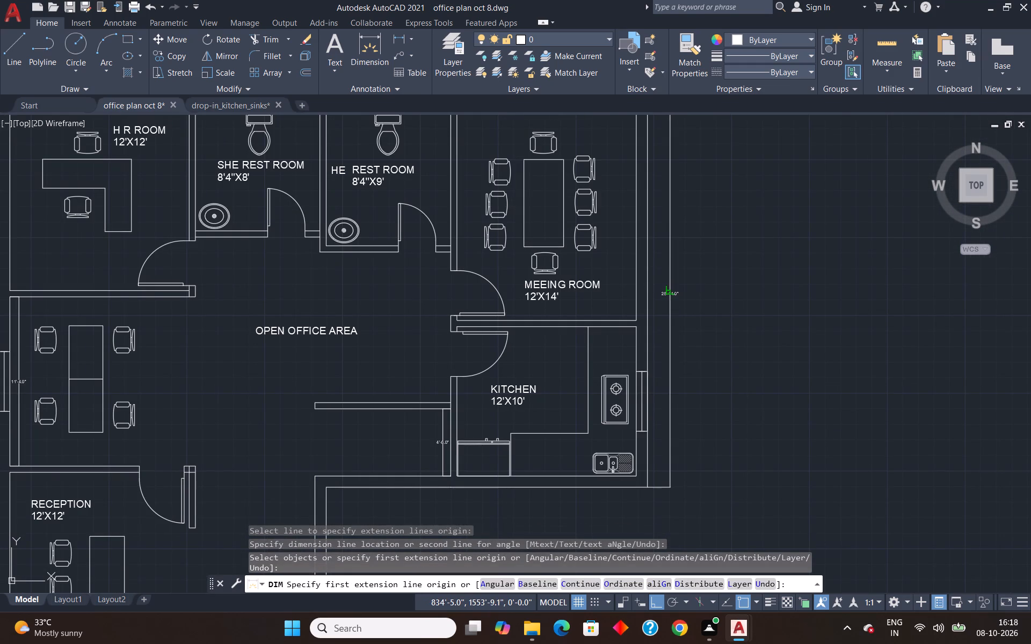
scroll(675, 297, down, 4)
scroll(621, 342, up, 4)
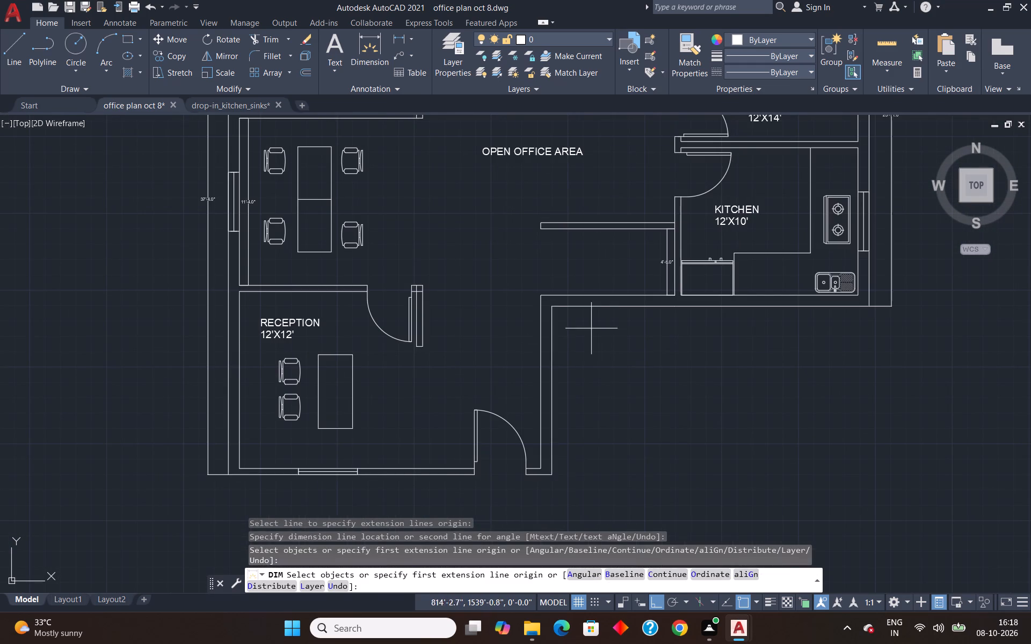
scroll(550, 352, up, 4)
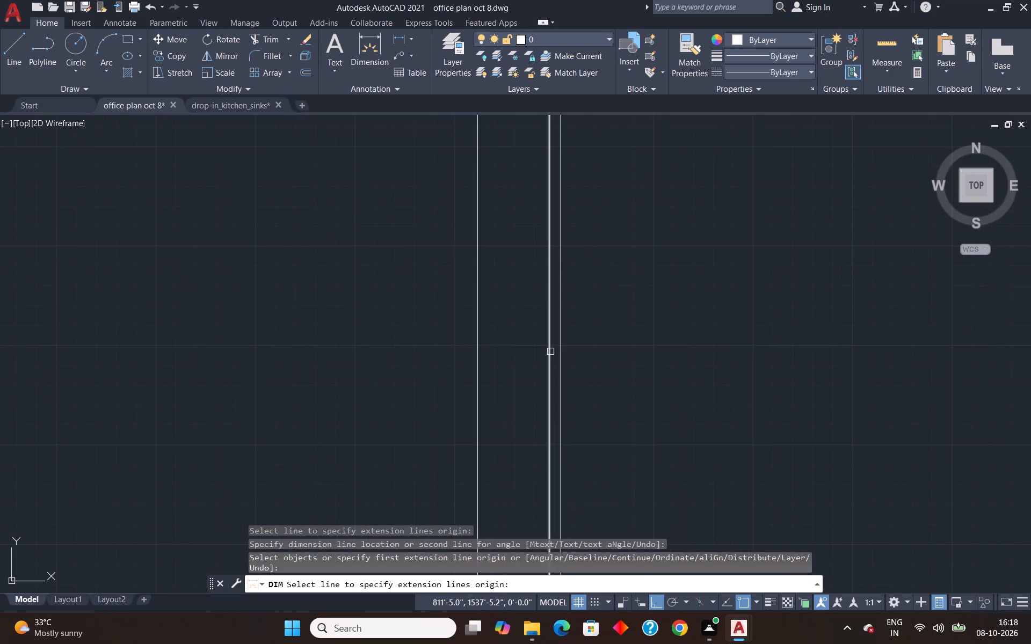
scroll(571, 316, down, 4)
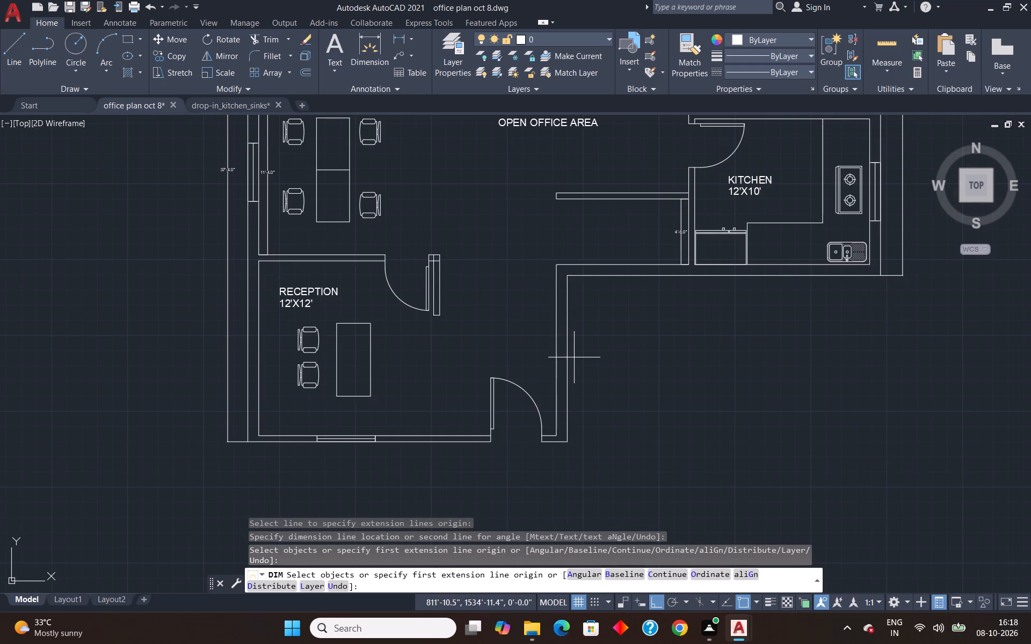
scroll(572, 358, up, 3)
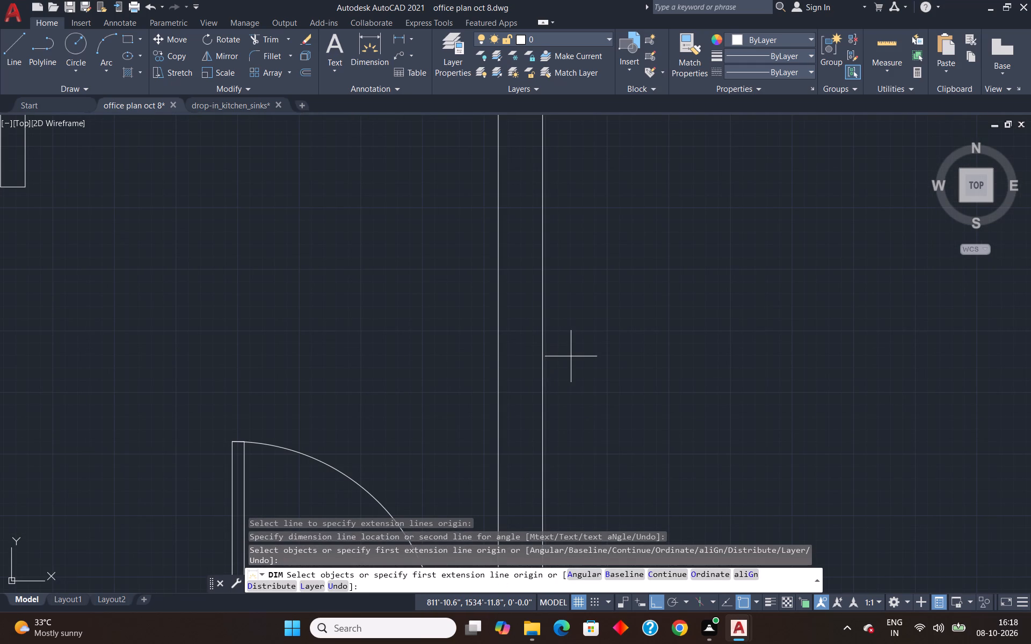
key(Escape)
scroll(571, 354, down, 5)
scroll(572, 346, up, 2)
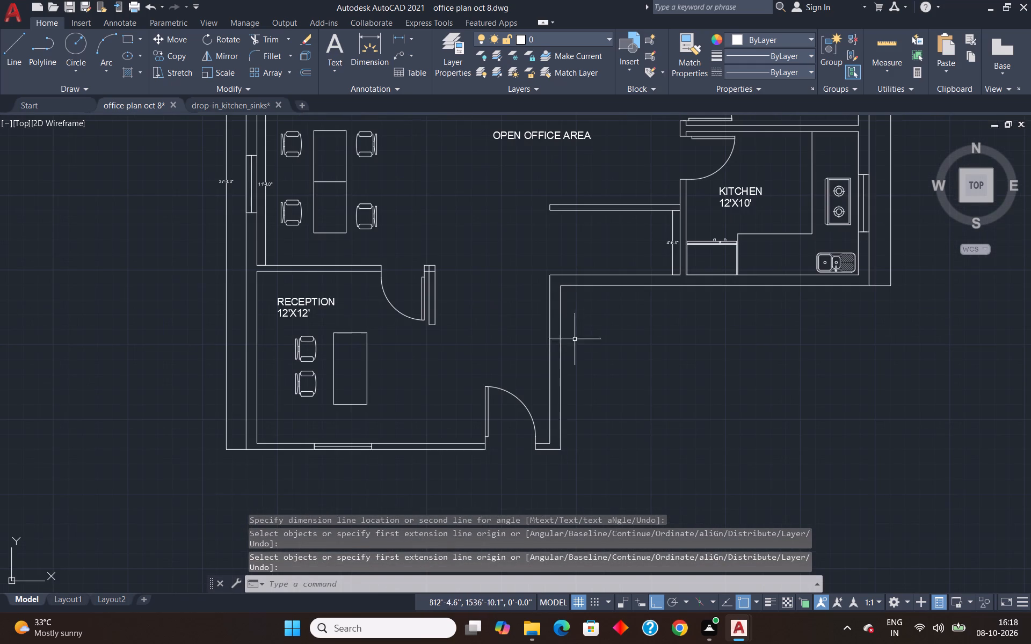
Save the office plan oct 8 drawing under its existing name.
scroll(576, 320, down, 5)
scroll(576, 321, up, 5)
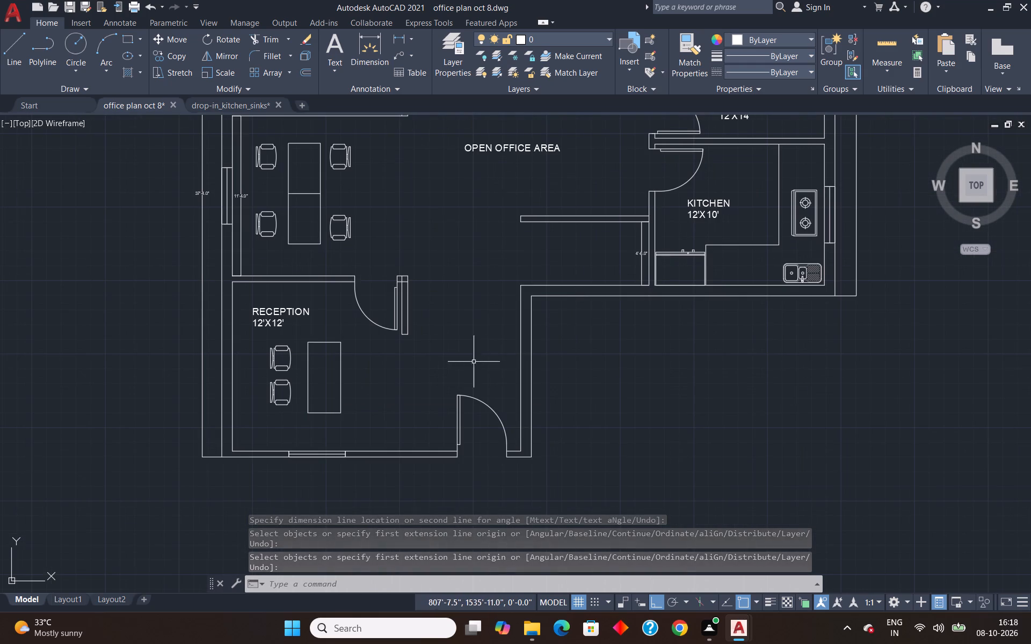
scroll(425, 338, up, 1)
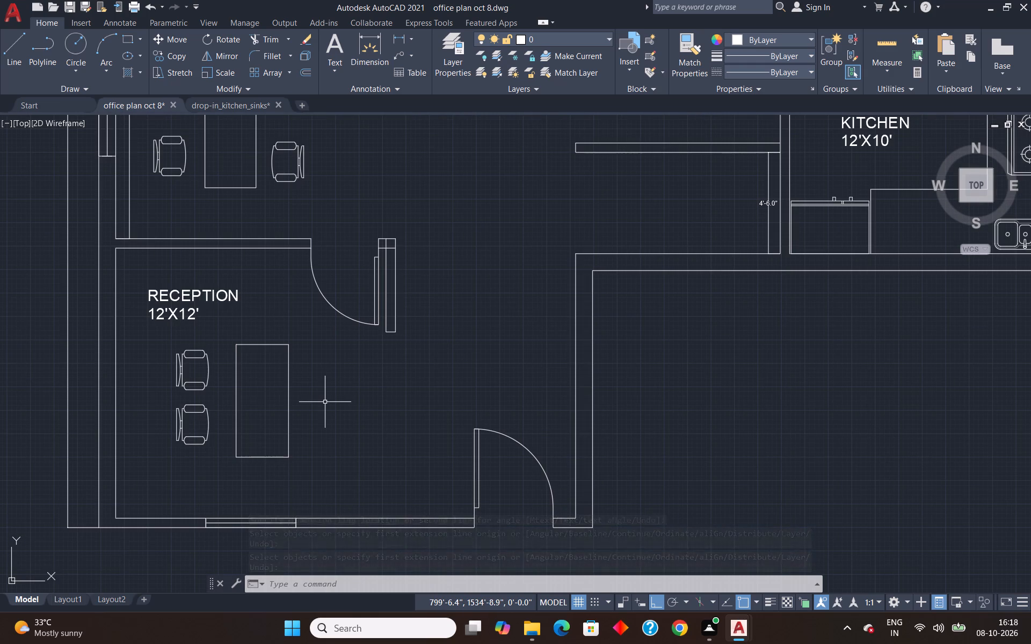
scroll(343, 411, down, 3)
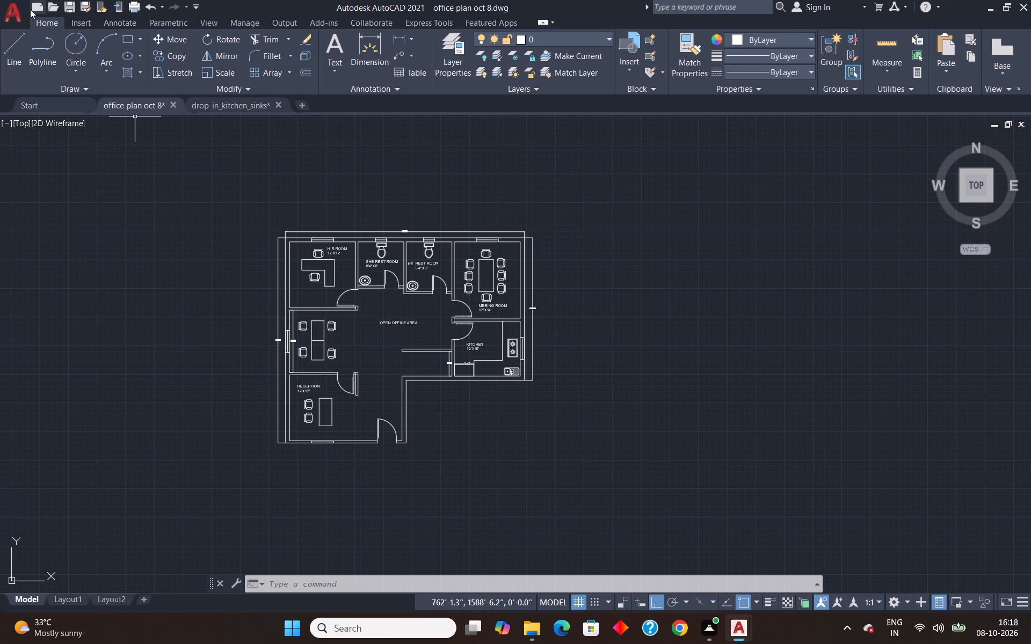
click(18, 15)
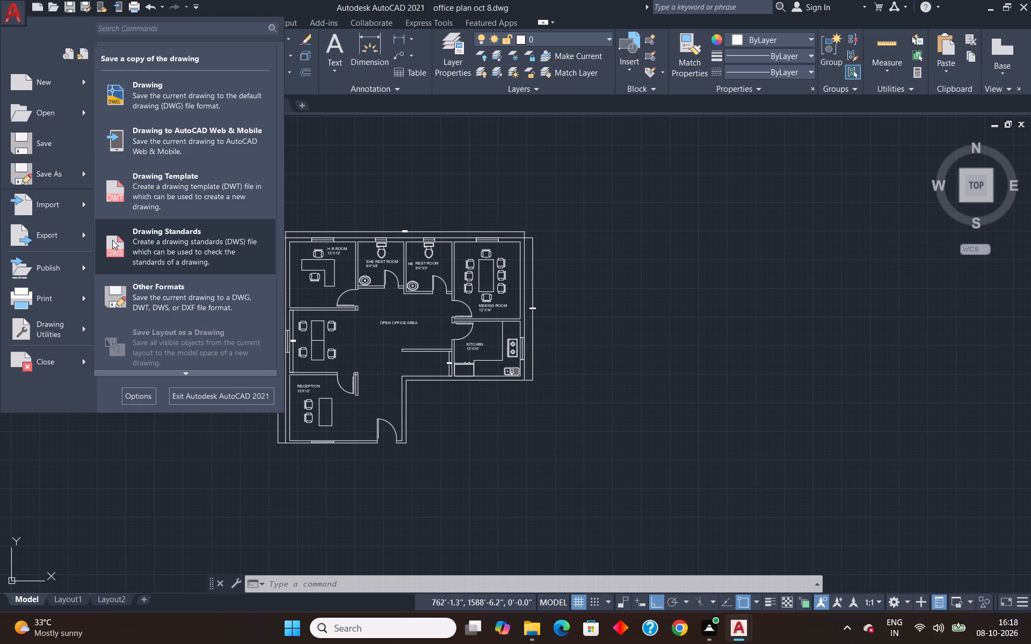
key(ctrl+s)
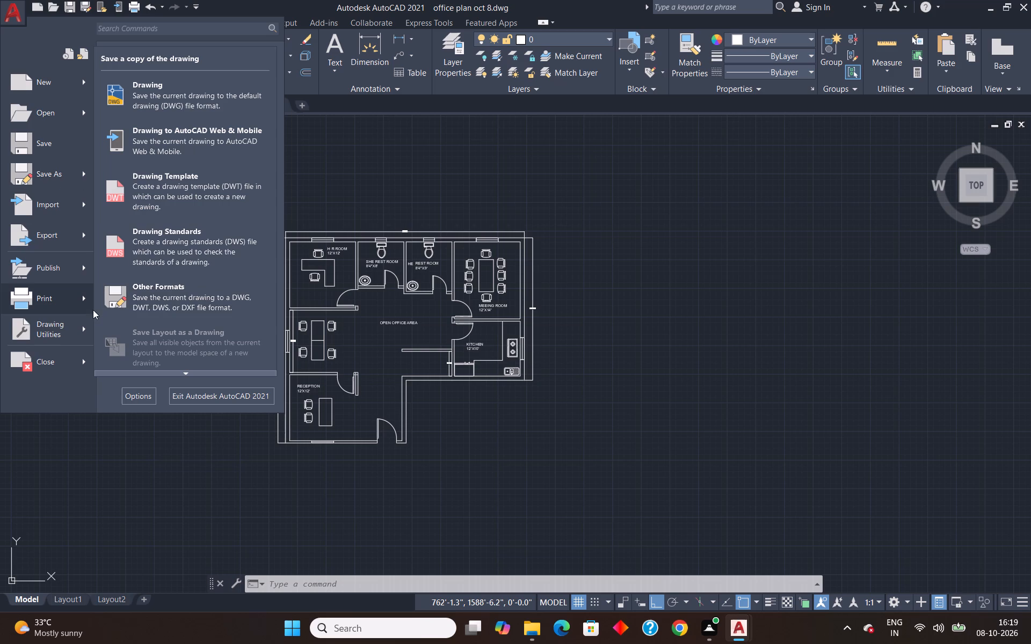
click(515, 158)
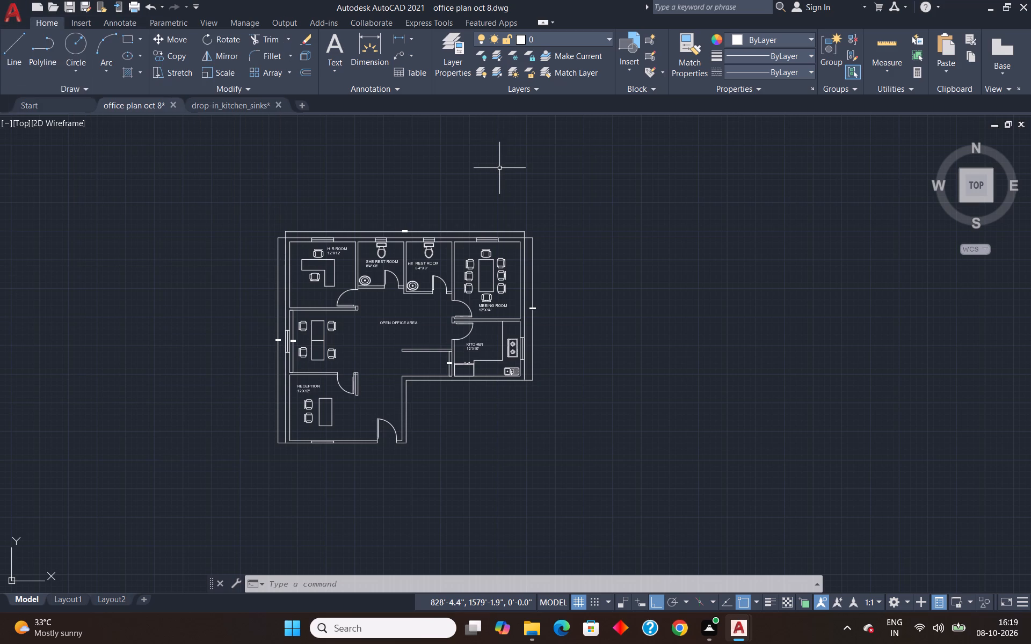
key(ctrl+s)
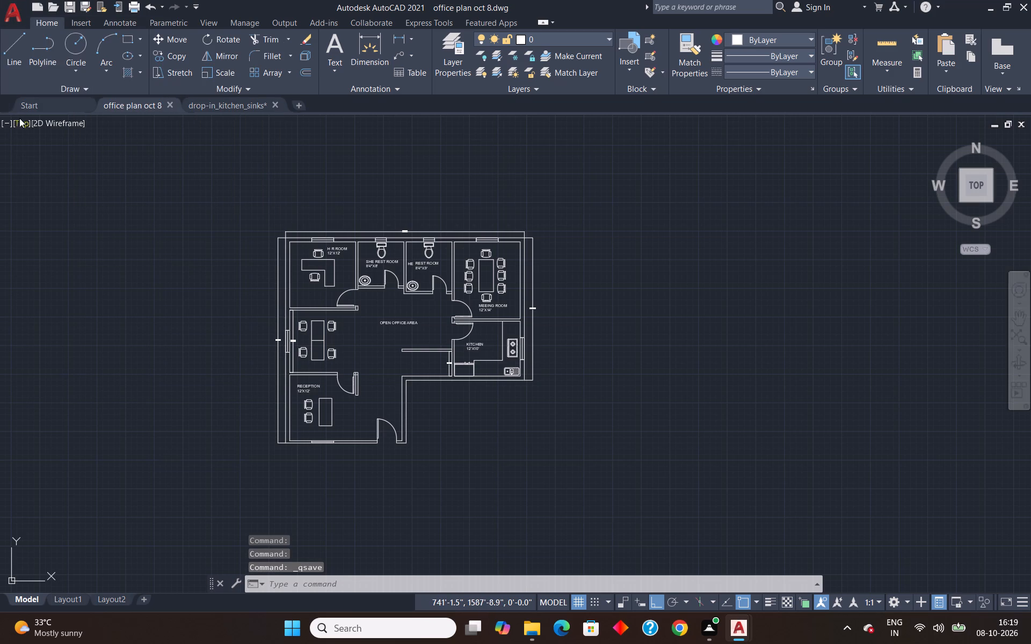
Export the displayed office plan as a PDF named "office plan oct 8.pdf" to the Desktop.
click(18, 23)
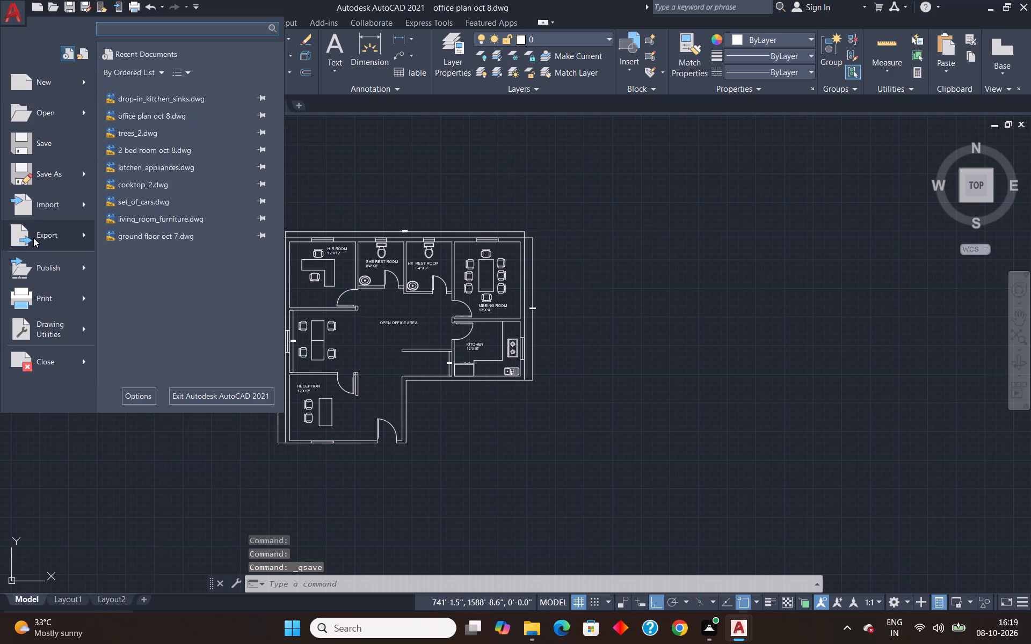
click(33, 238)
click(153, 228)
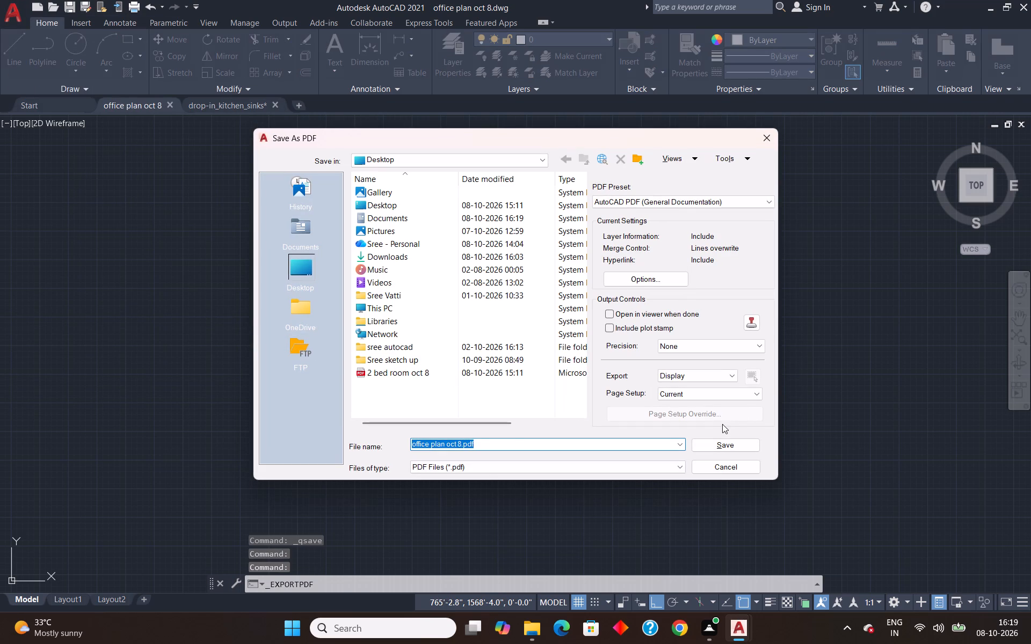
click(723, 445)
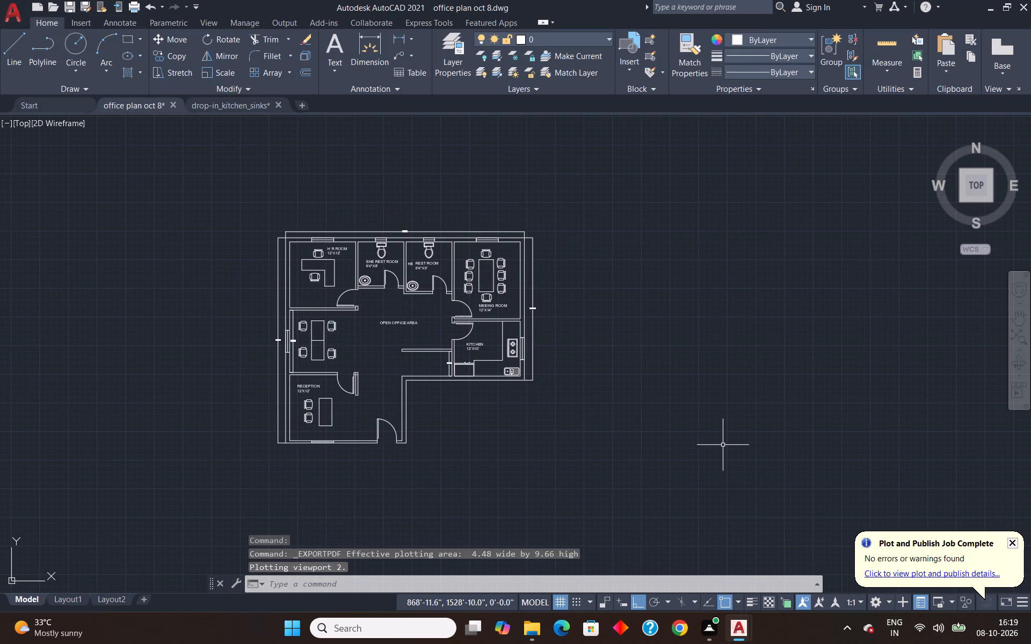
Minimise the office plan window and close the Downloads folder window behind it.
click(992, 10)
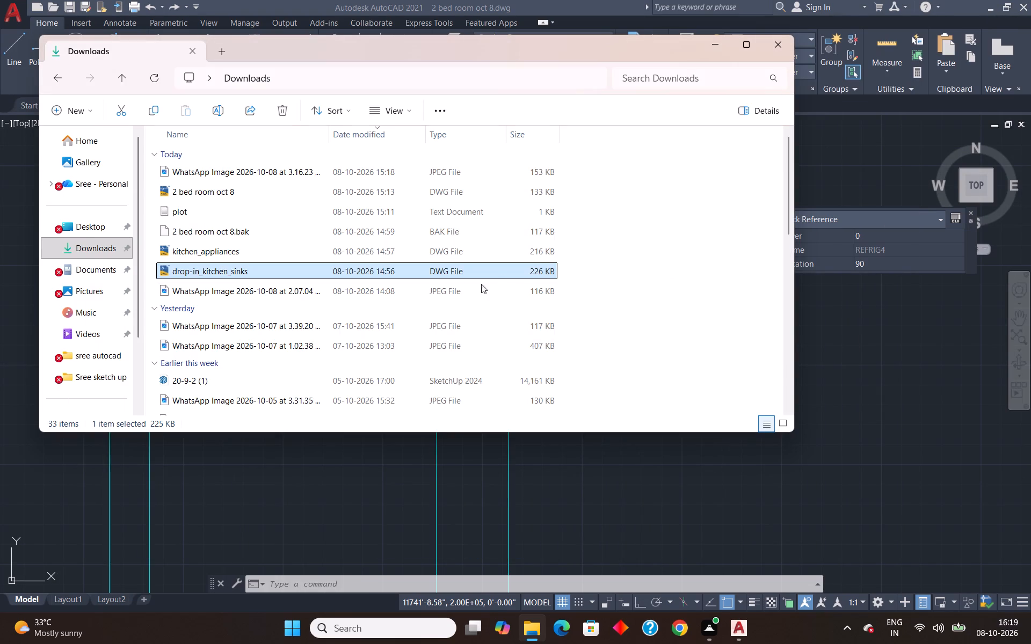
click(786, 51)
Close the other AutoCAD session that holds the "2 bed room oct 8" drawing.
scroll(692, 199, down, 4)
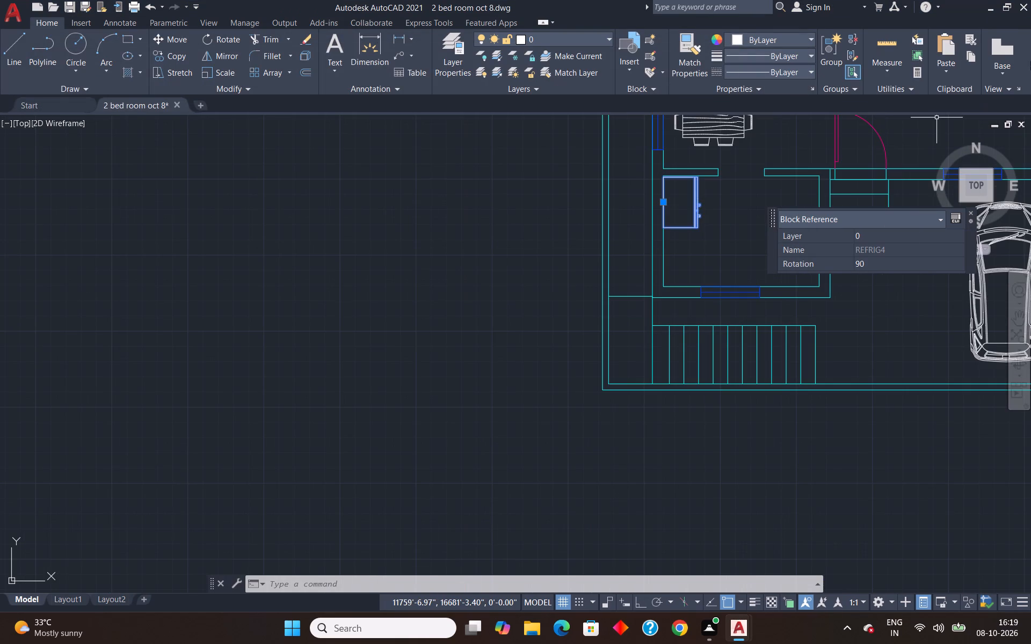
click(1029, 1)
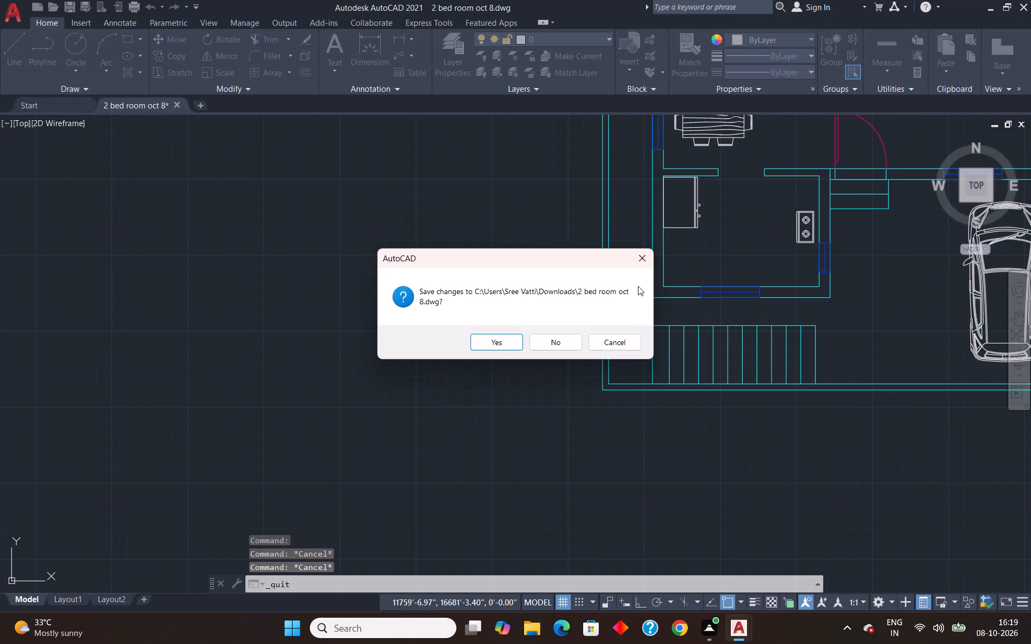